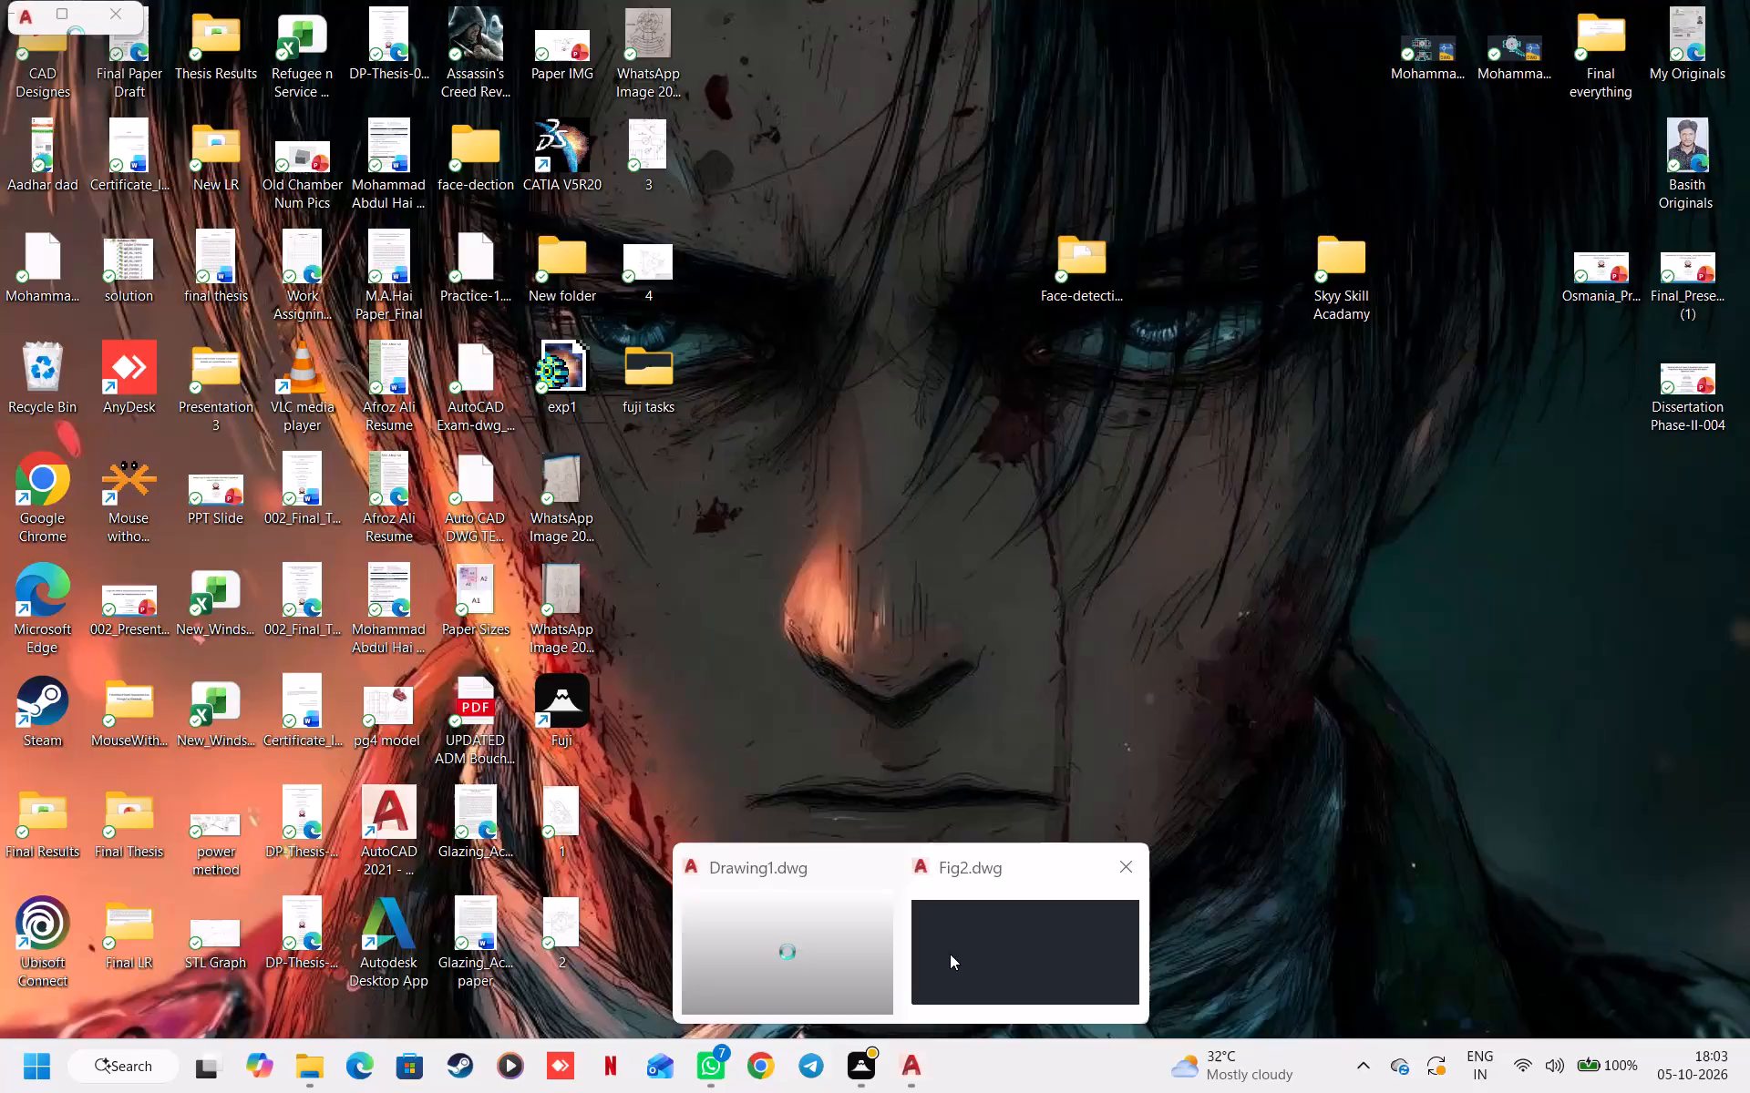
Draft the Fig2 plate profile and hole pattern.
Switch to Drawing1.dwg in AutoCAD and exit the application, discarding the unsaved changes to Fig2.dwg.
{"action": "left_click", "coordinate": [950, 954]}
{"action": "left_click", "coordinate": [912, 1079]}
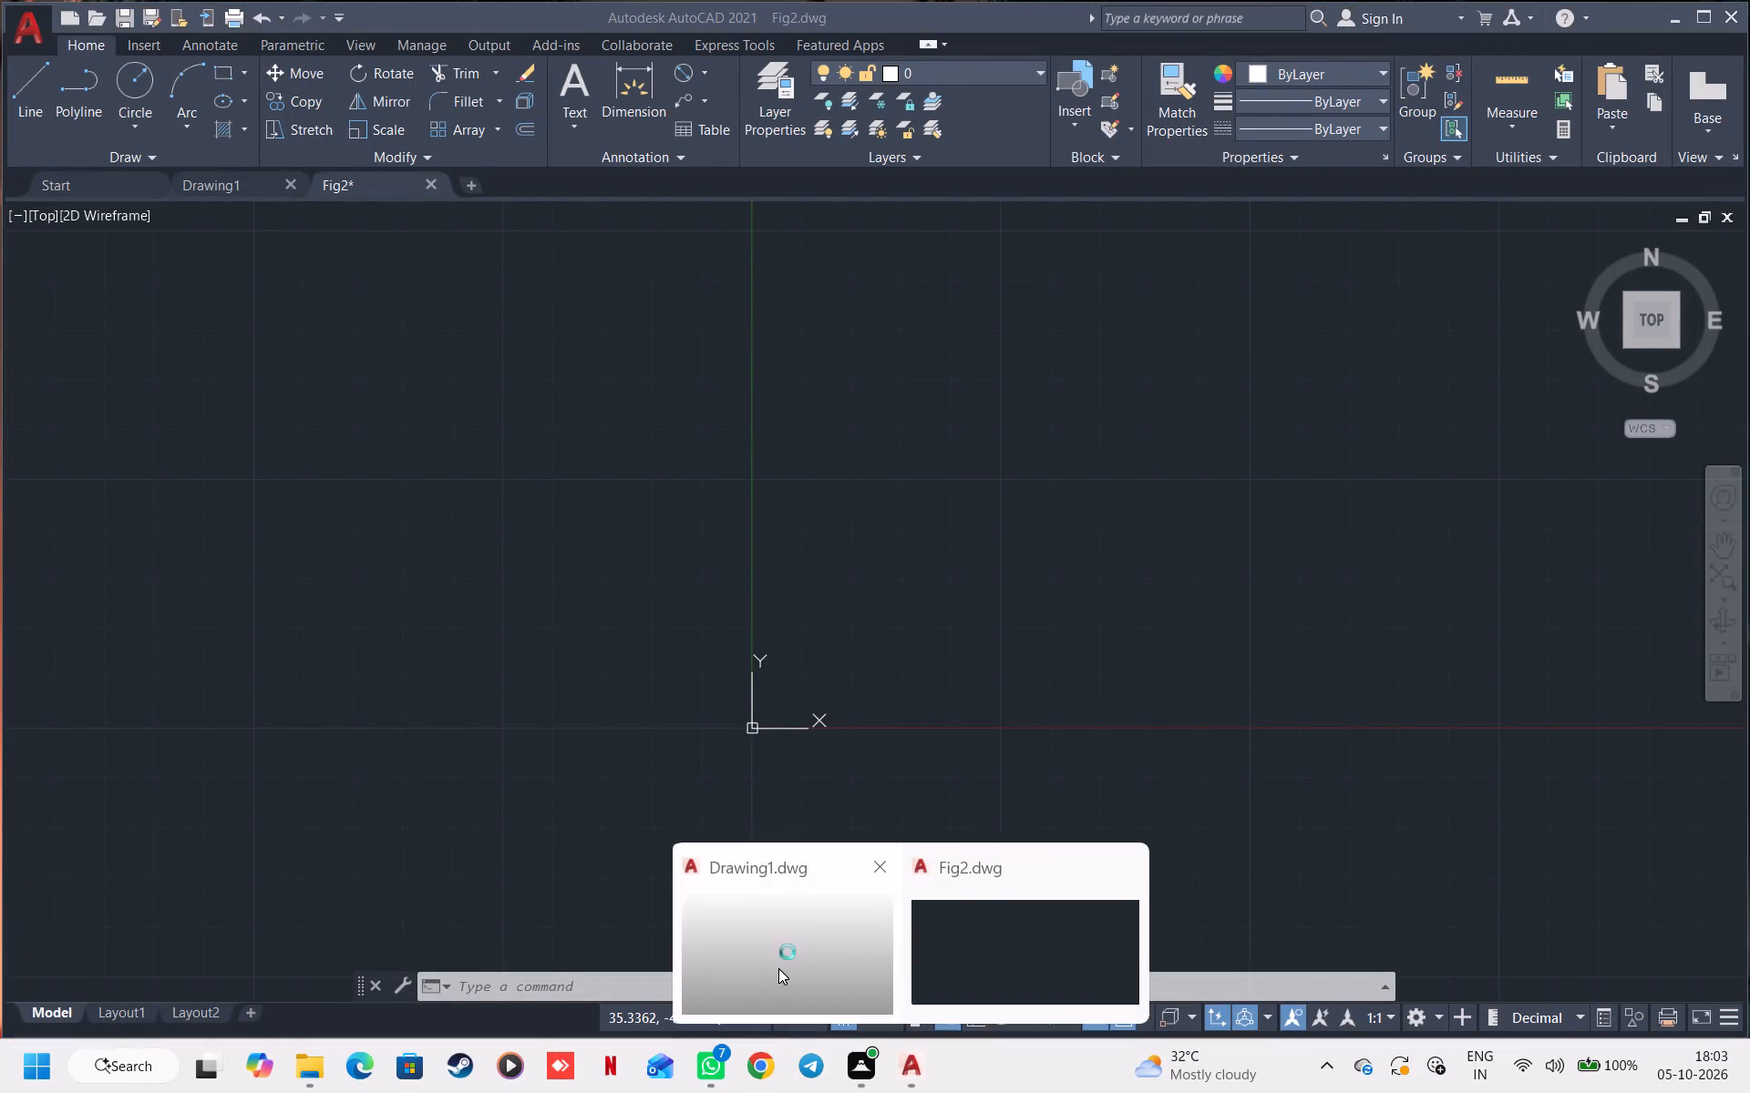
{"action": "left_click", "coordinate": [778, 968]}
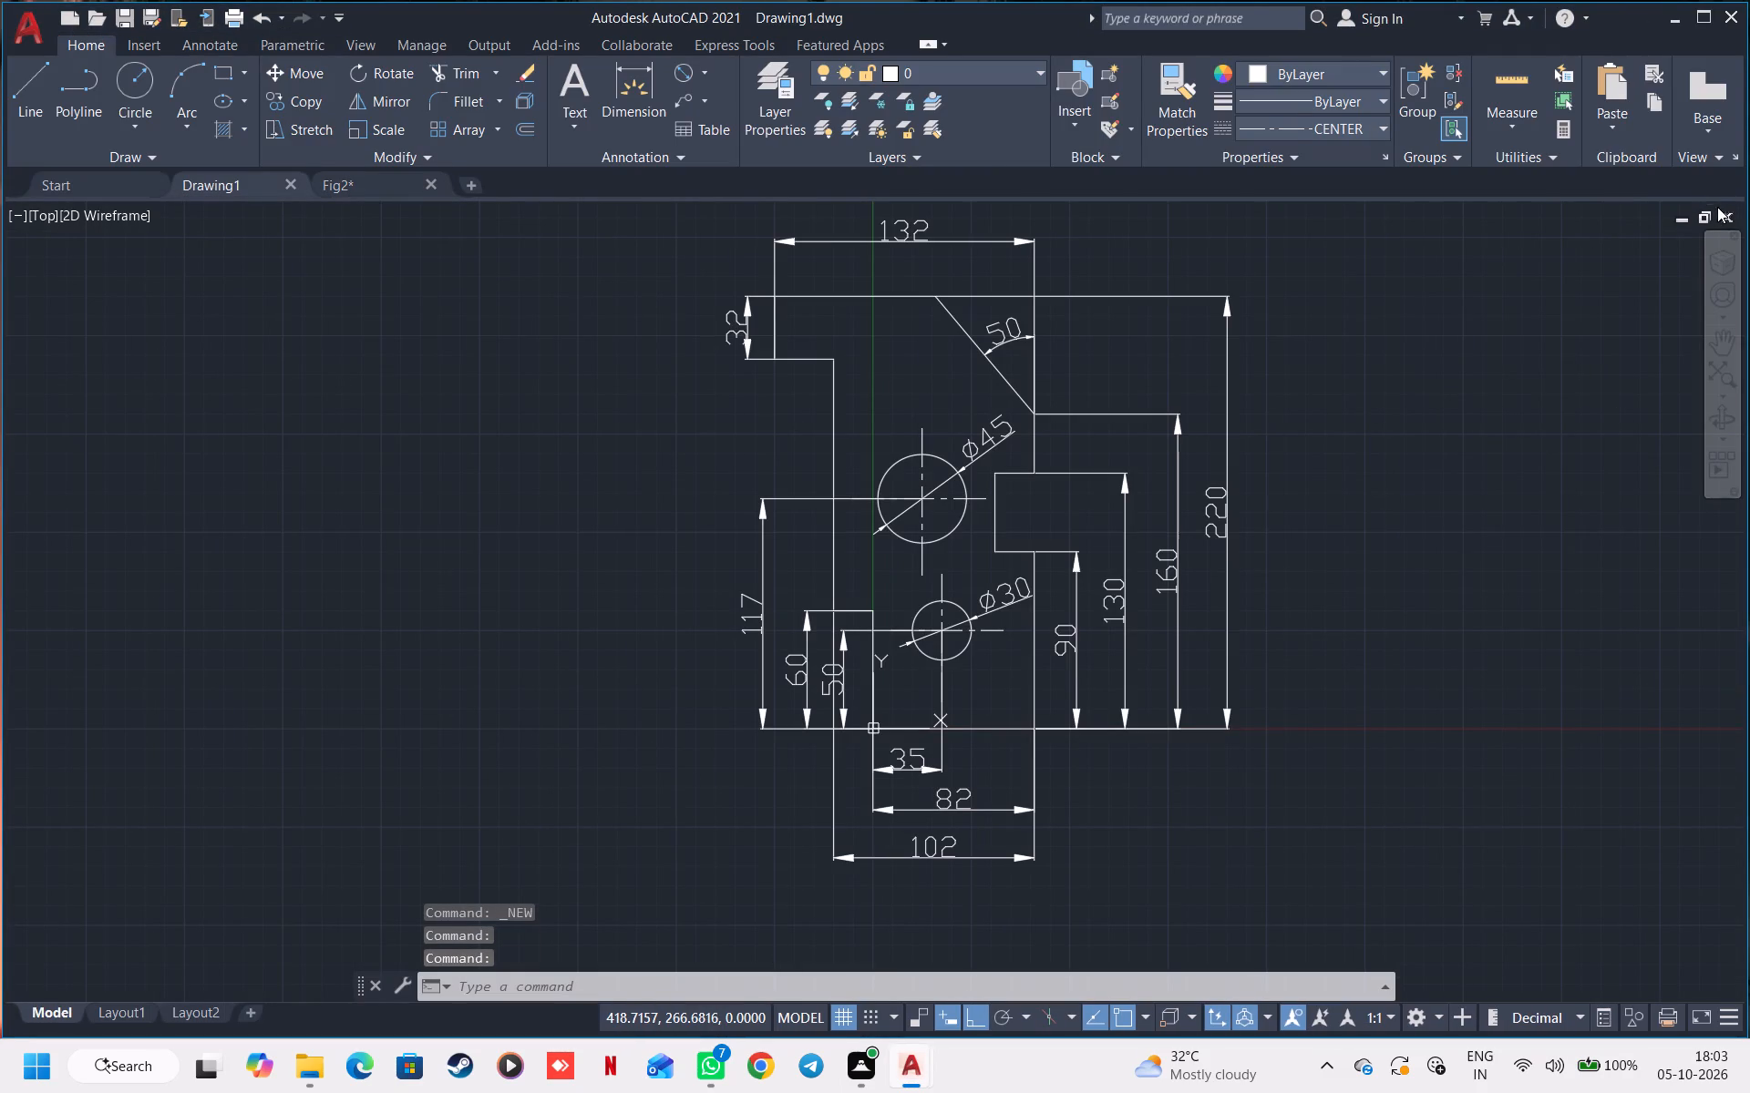
{"action": "left_click", "coordinate": [1729, 15]}
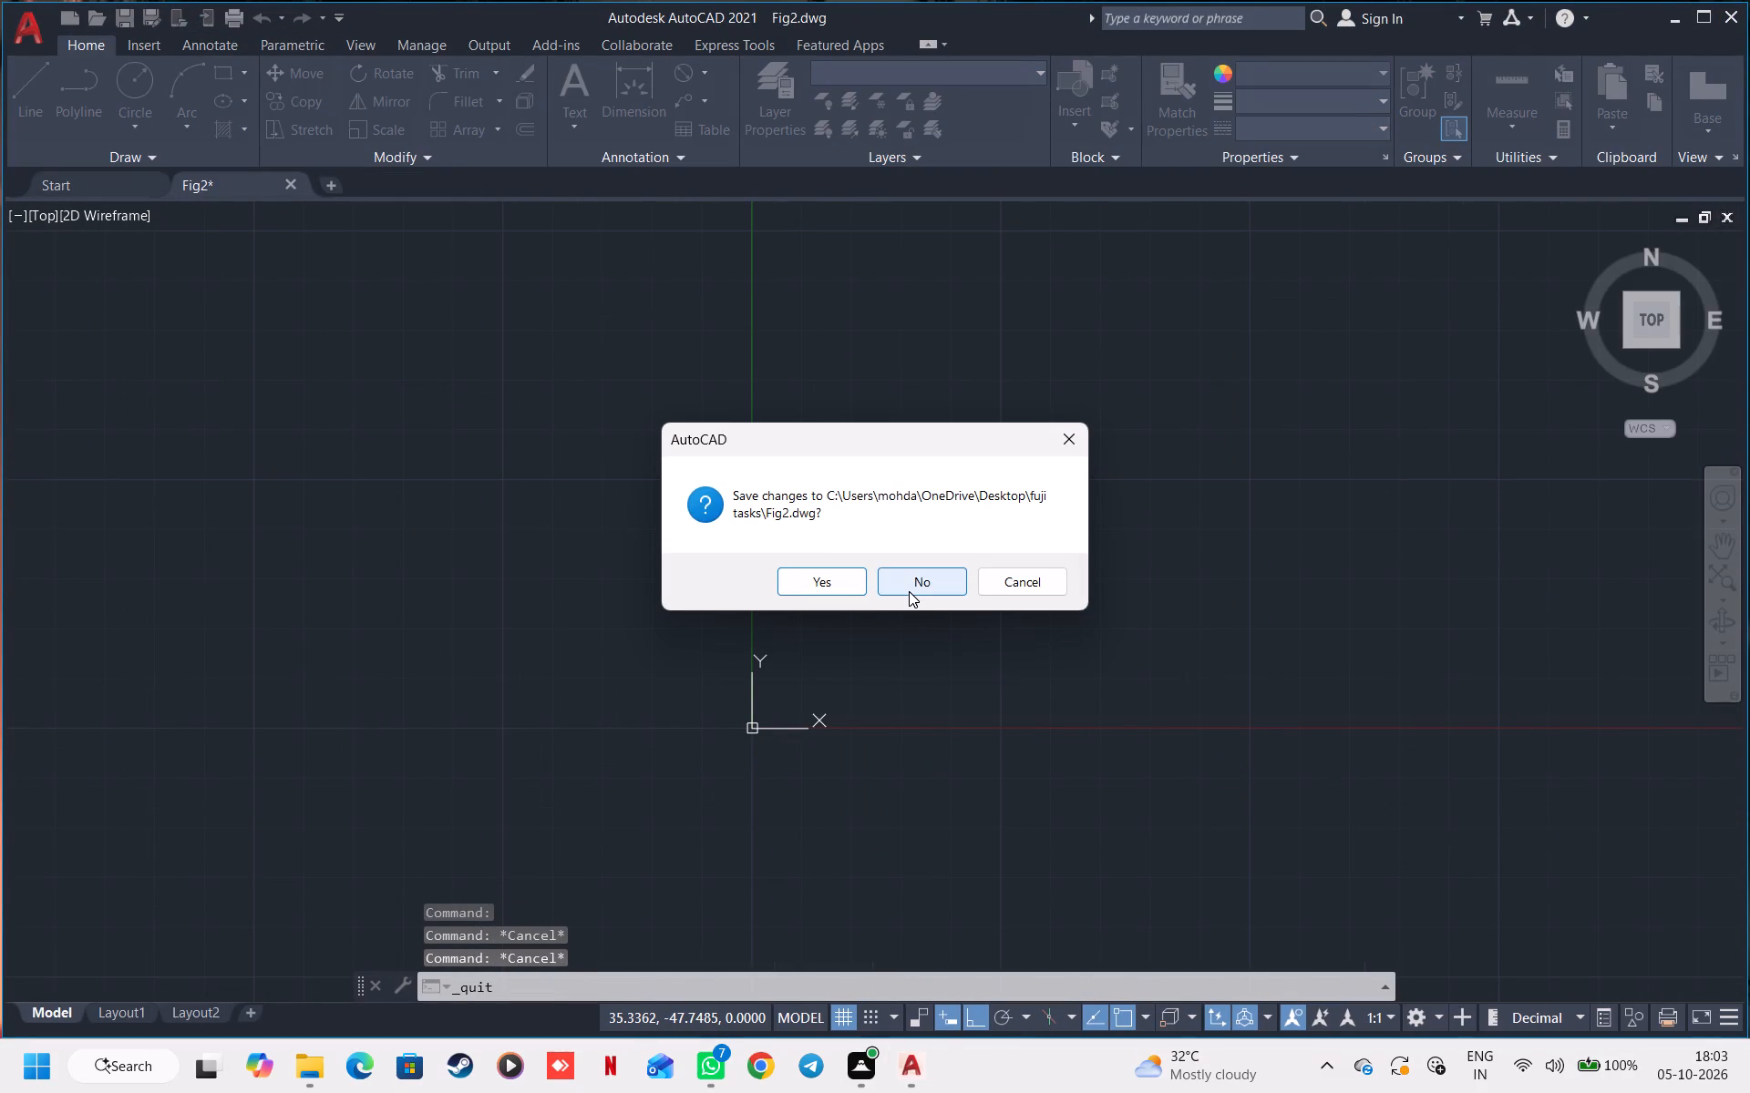
{"action": "left_click", "coordinate": [909, 591]}
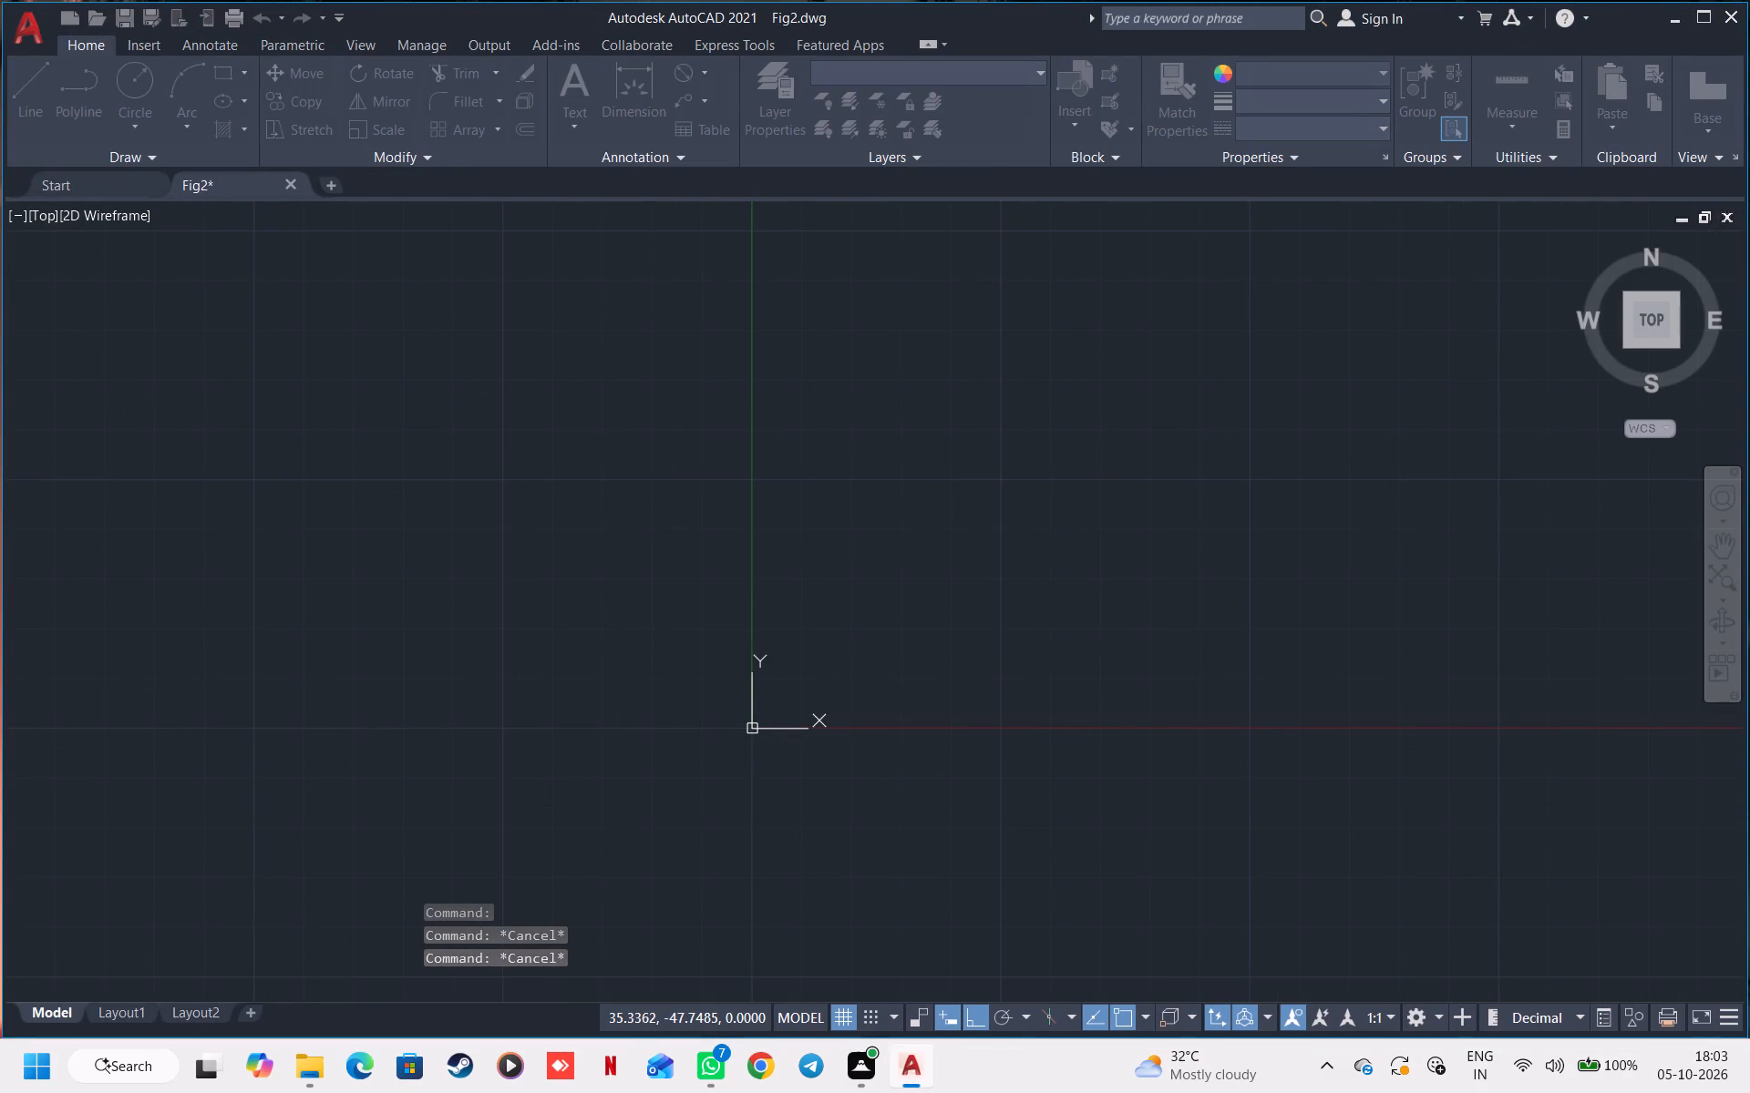
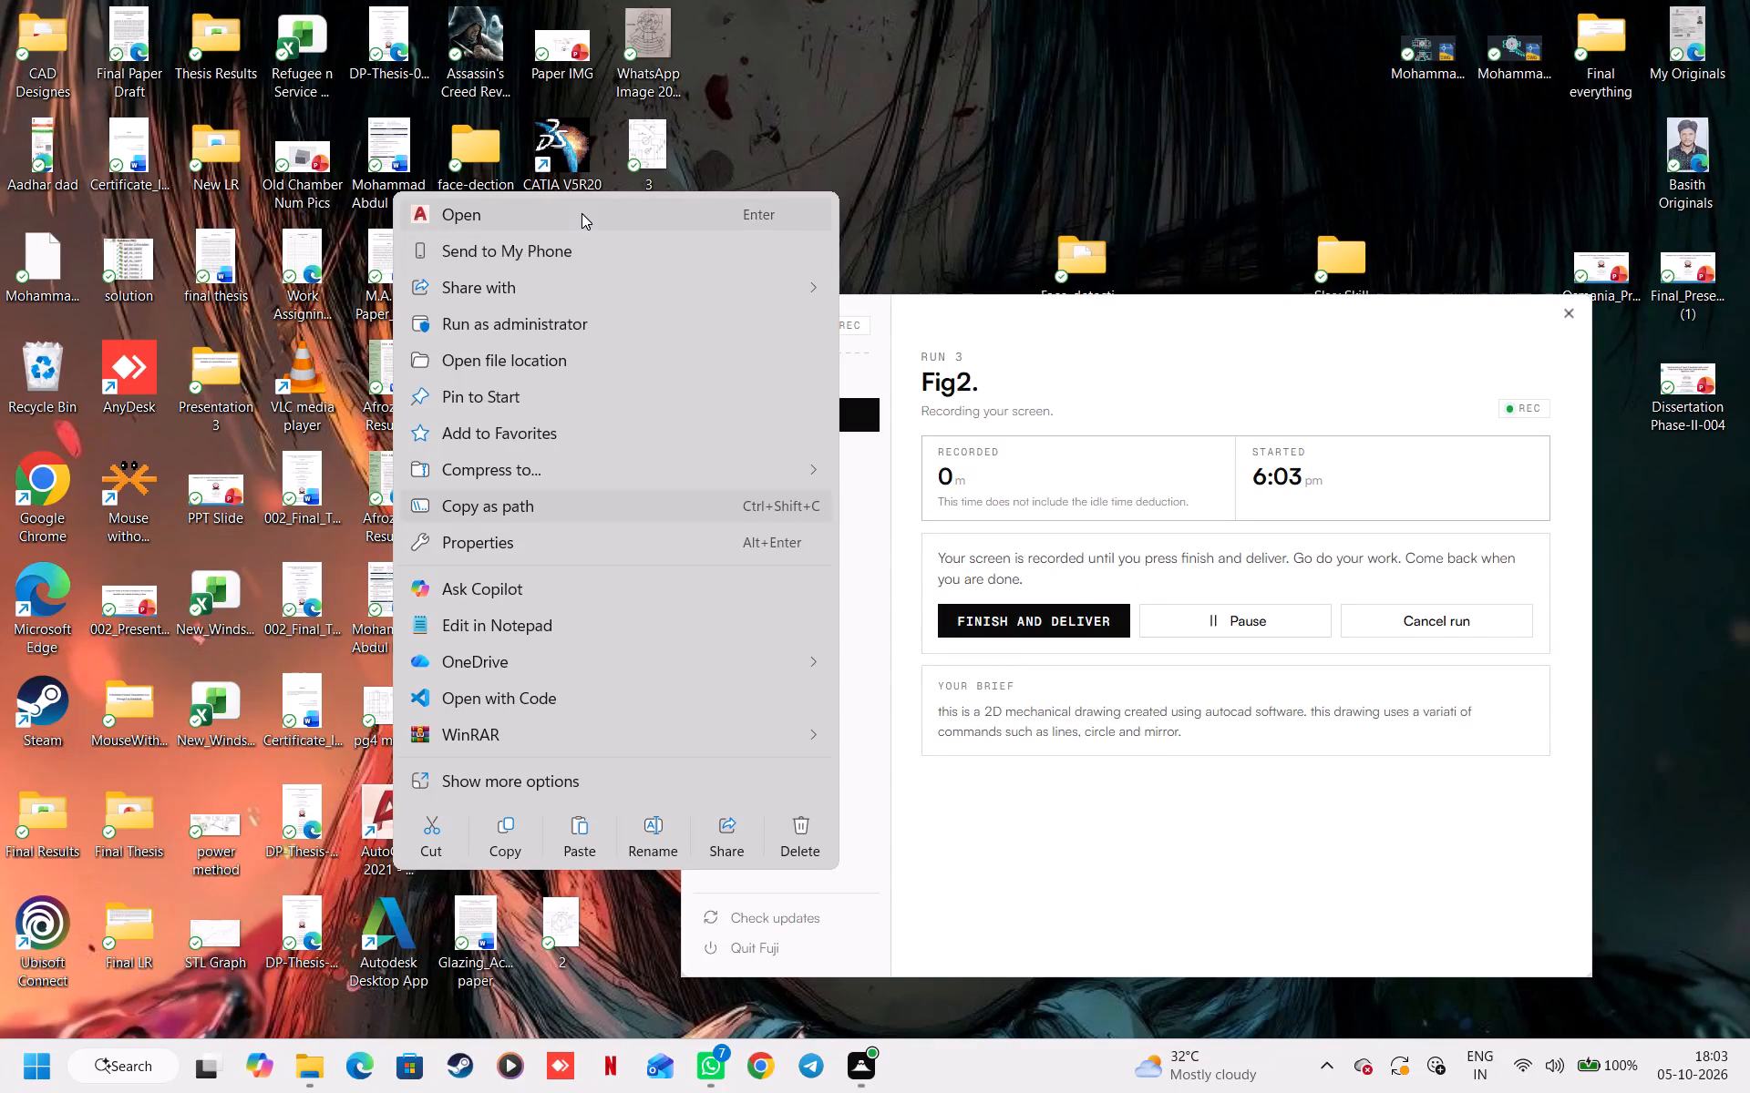
Launch AutoCAD 2021 from its desktop shortcut with administrator rights.
{"action": "left_click", "coordinate": [560, 318]}
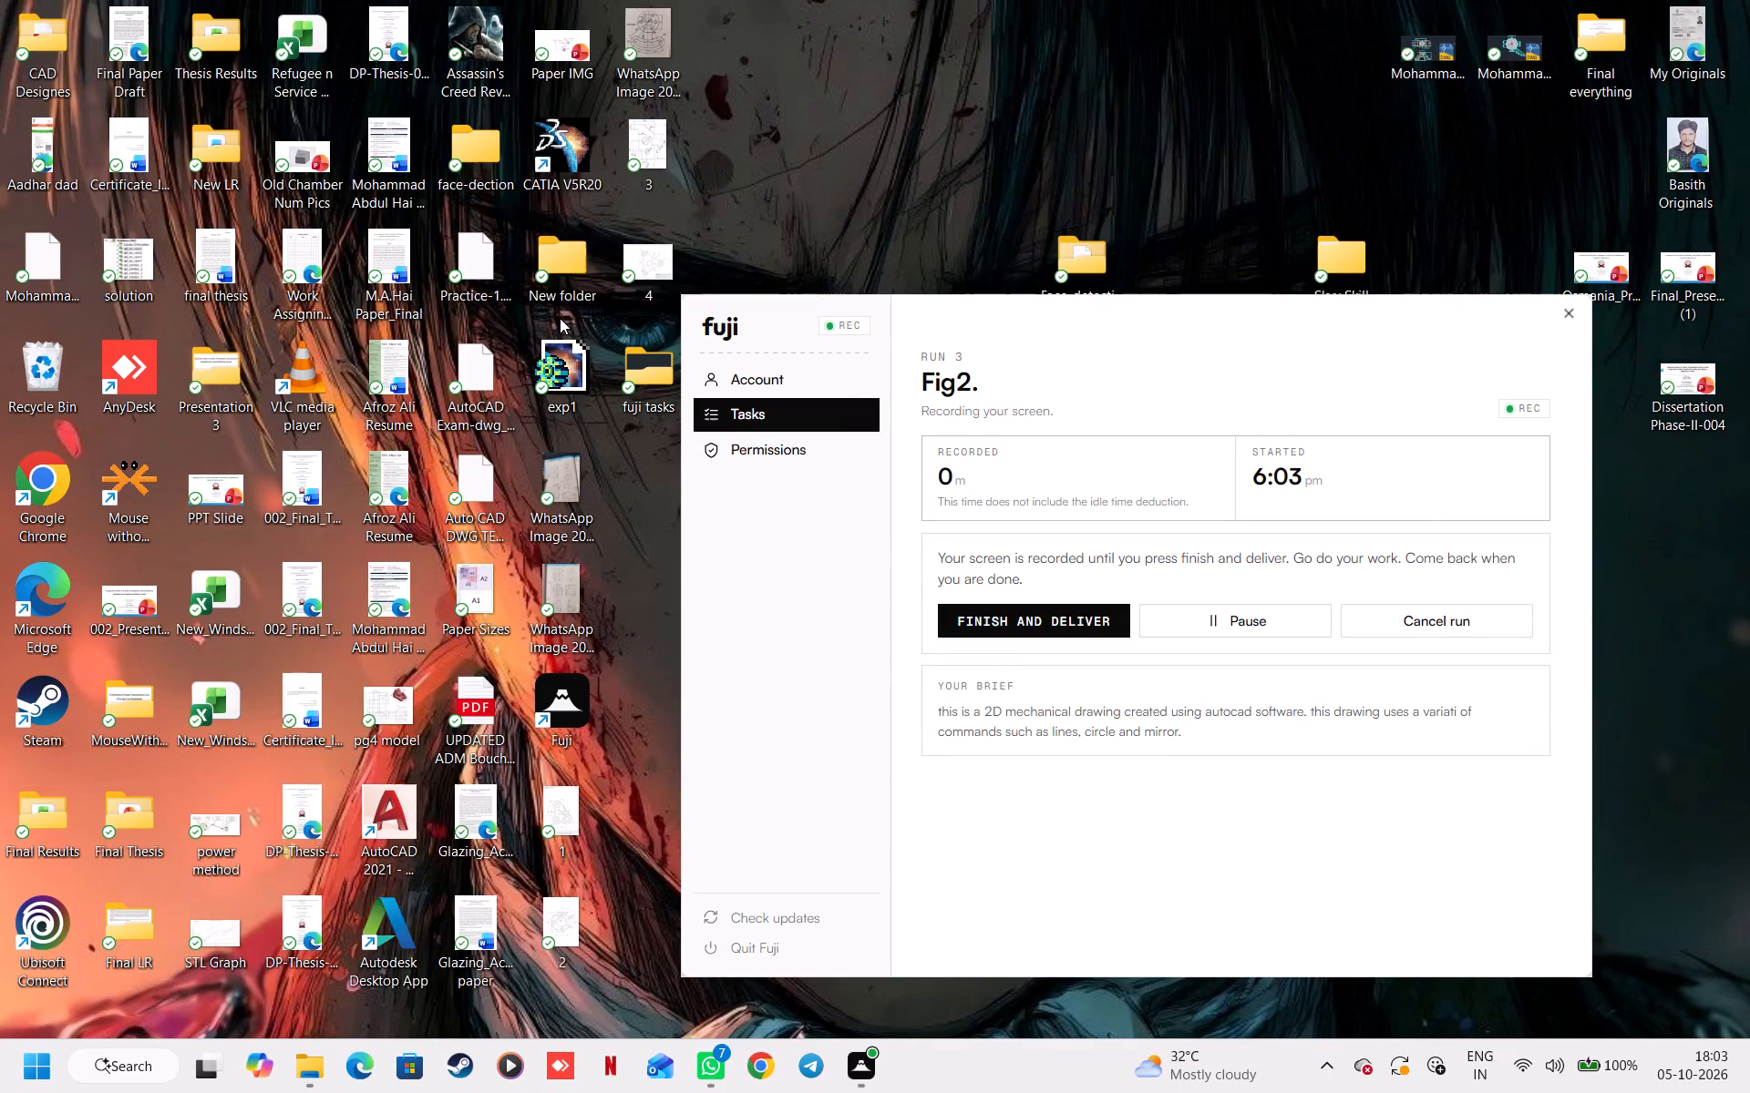
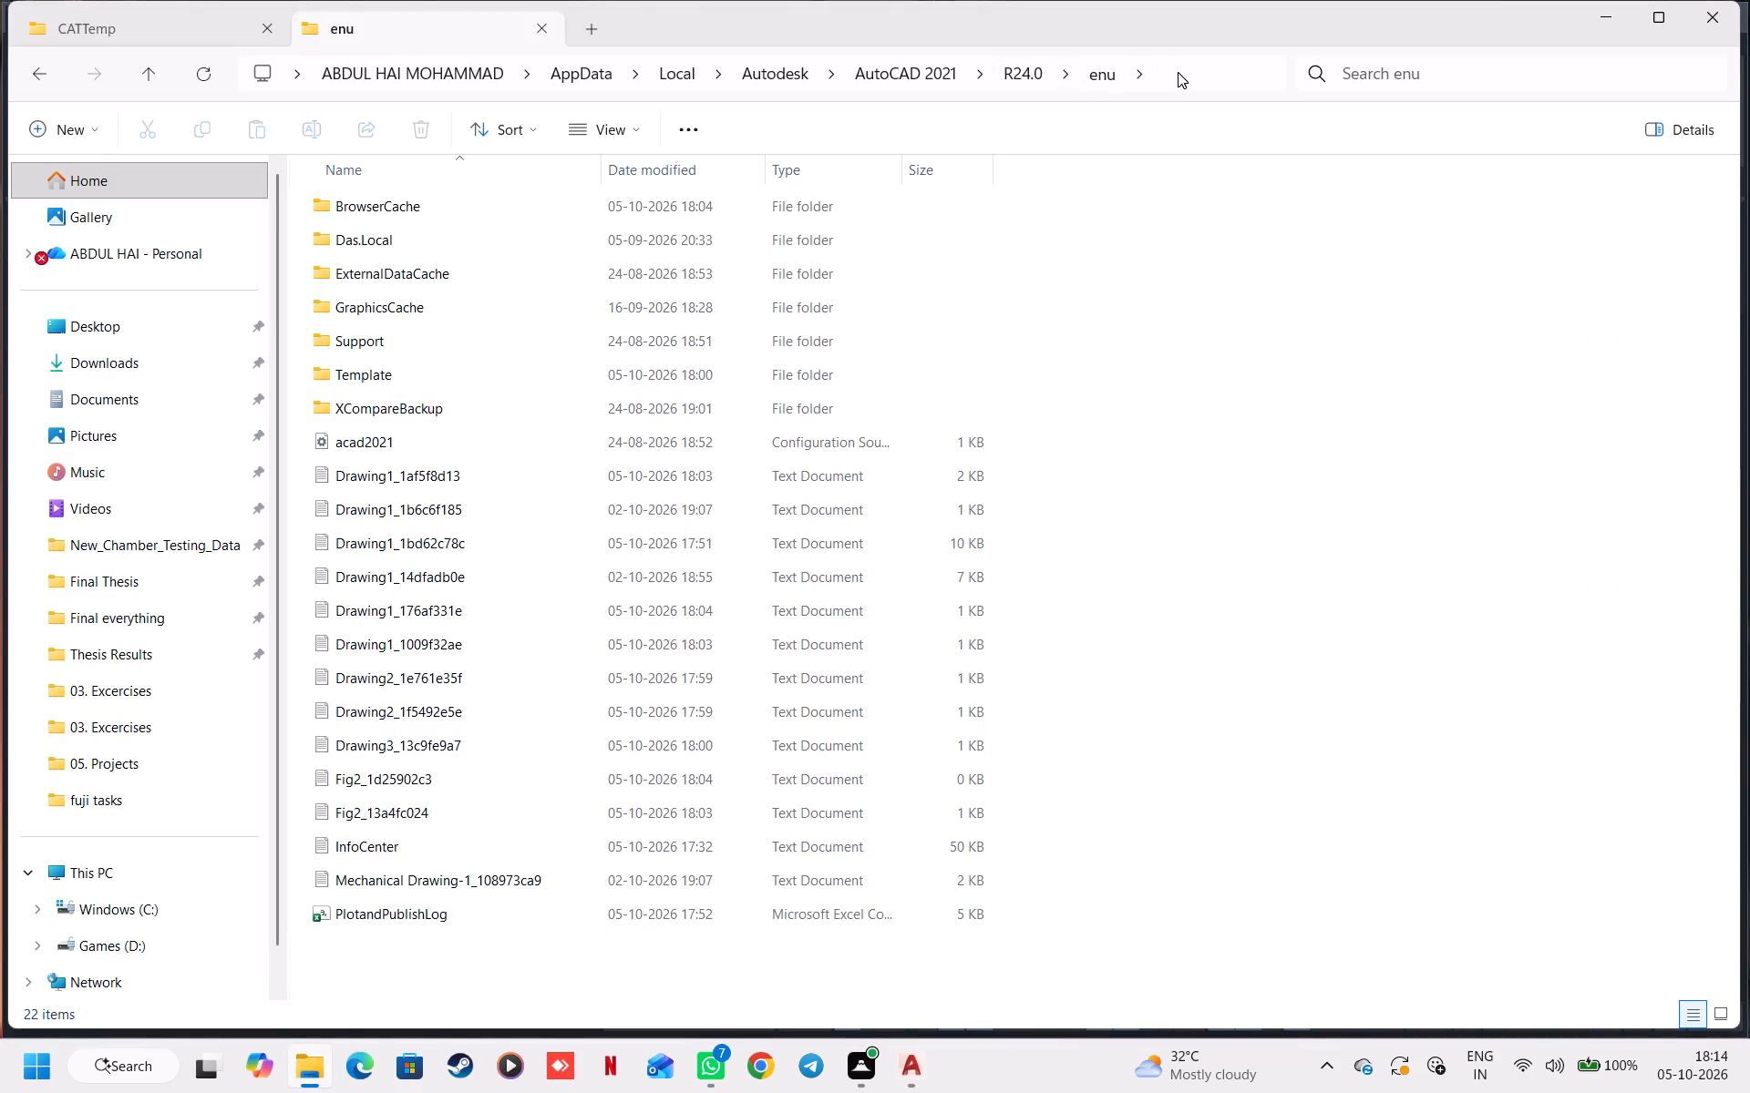
Look through the AutoCAD 2021 enu folder for the drawing's log file and refresh the file listing.
{"action": "scroll", "coordinate": [810, 676], "scroll_direction": "down", "scroll_amount": 4}
{"action": "scroll", "coordinate": [808, 693], "scroll_direction": "up", "scroll_amount": 5}
{"action": "scroll", "coordinate": [808, 693], "scroll_direction": "down", "scroll_amount": 7}
{"action": "scroll", "coordinate": [808, 693], "scroll_direction": "up", "scroll_amount": 14}
{"action": "scroll", "coordinate": [804, 698], "scroll_direction": "down", "scroll_amount": 14}
{"action": "scroll", "coordinate": [804, 698], "scroll_direction": "down", "scroll_amount": 9}
{"action": "left_click", "coordinate": [211, 80]}
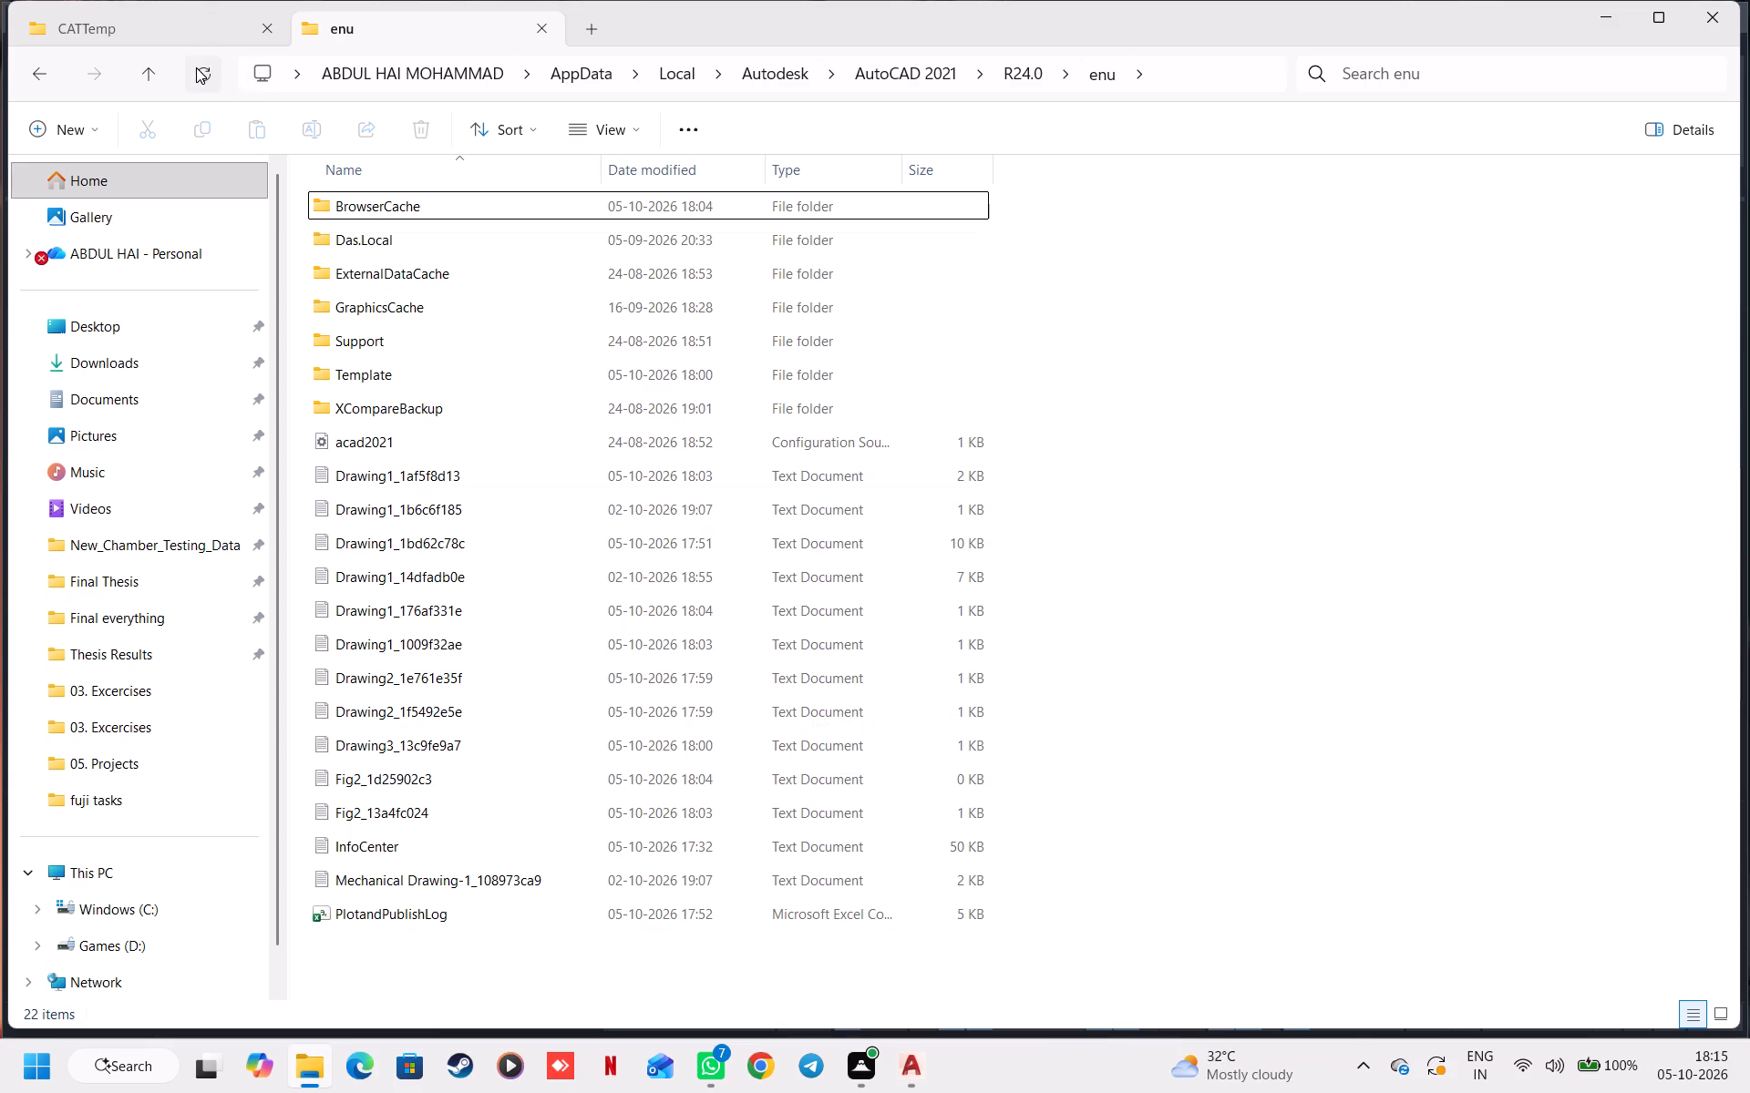
{"action": "left_click", "coordinate": [196, 67]}
{"action": "left_click", "coordinate": [196, 67]}
Open the Fig2_13a4fc024 log file in Notepad and examine its recorded commands.
{"action": "double_click", "coordinate": [447, 811]}
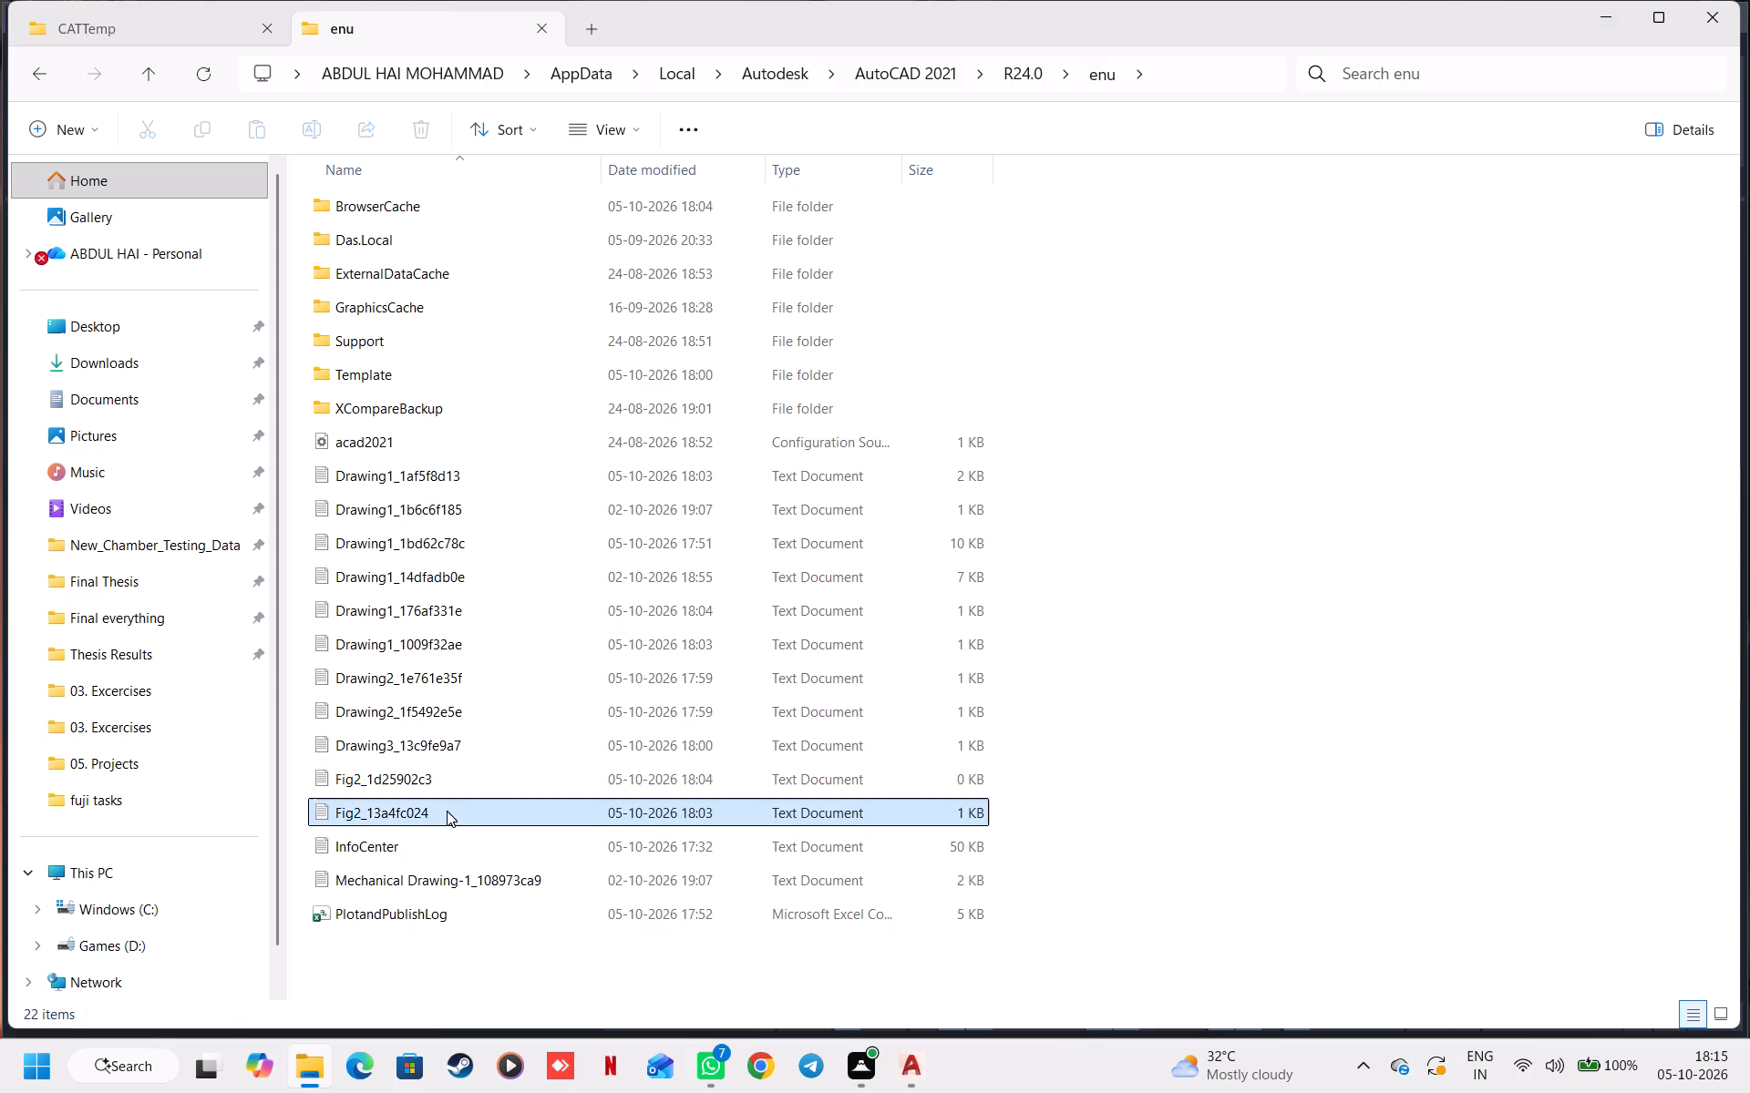
{"action": "scroll", "coordinate": [440, 587], "scroll_direction": "down", "scroll_amount": 4}
{"action": "scroll", "coordinate": [440, 587], "scroll_direction": "up", "scroll_amount": 2}
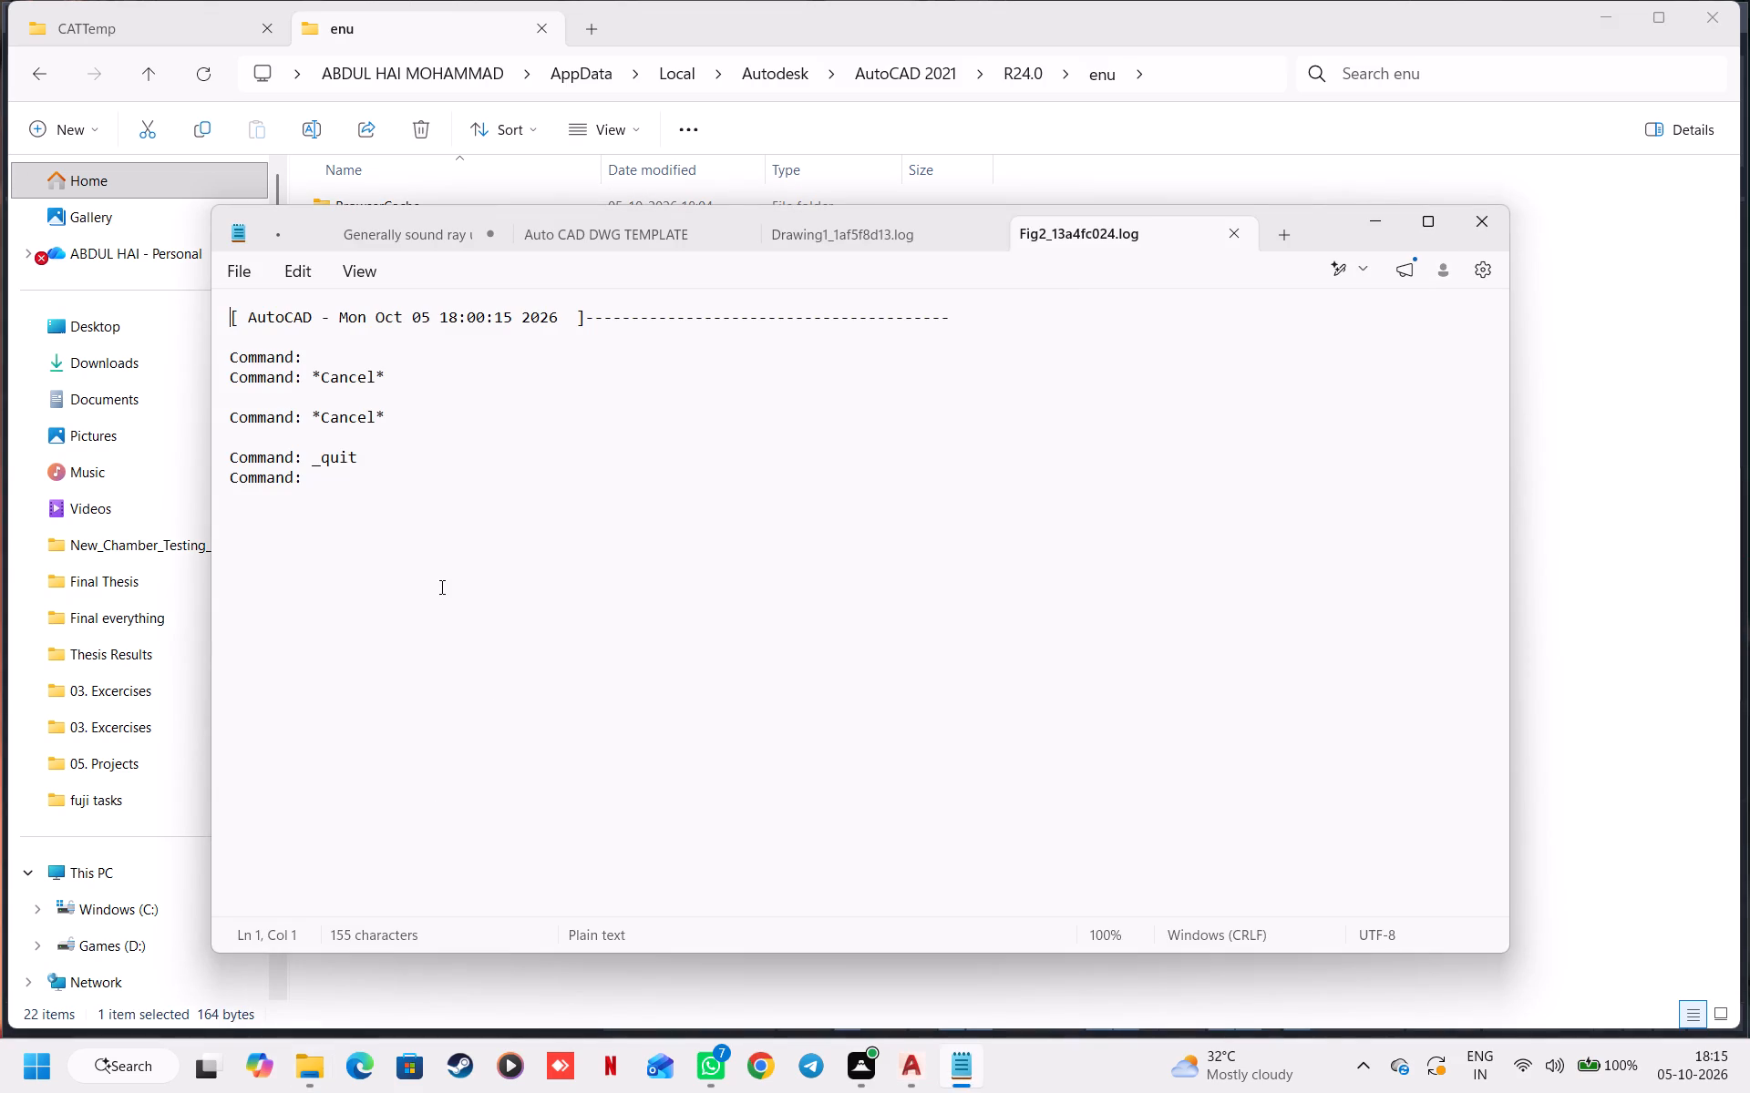
{"action": "scroll", "coordinate": [440, 587], "scroll_direction": "up", "scroll_amount": 5}
{"action": "scroll", "coordinate": [440, 587], "scroll_direction": "down", "scroll_amount": 7}
{"action": "scroll", "coordinate": [446, 608], "scroll_direction": "up", "scroll_amount": 6}
{"action": "scroll", "coordinate": [446, 608], "scroll_direction": "down", "scroll_amount": 7}
Switch to the already open Drawing1_1af5f8d13 log and read through its command history.
{"action": "left_click", "coordinate": [847, 235]}
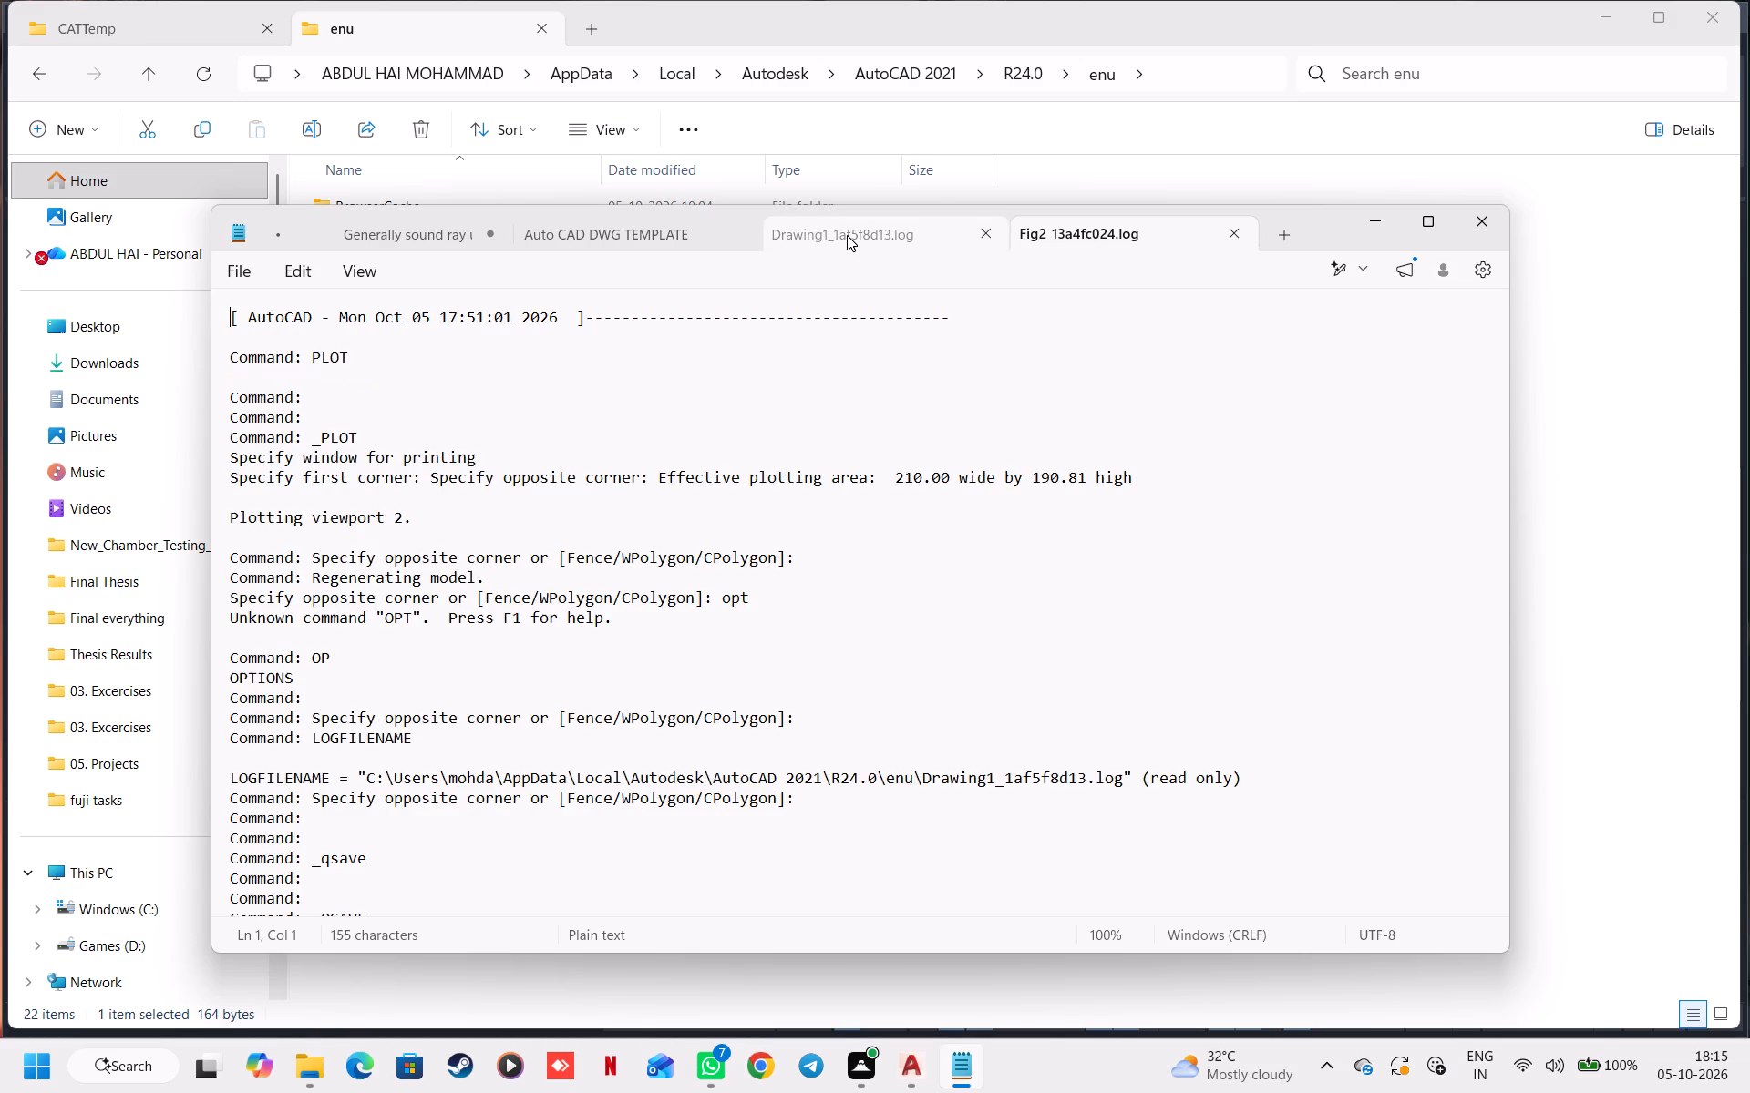
{"action": "scroll", "coordinate": [515, 726], "scroll_direction": "down", "scroll_amount": 13}
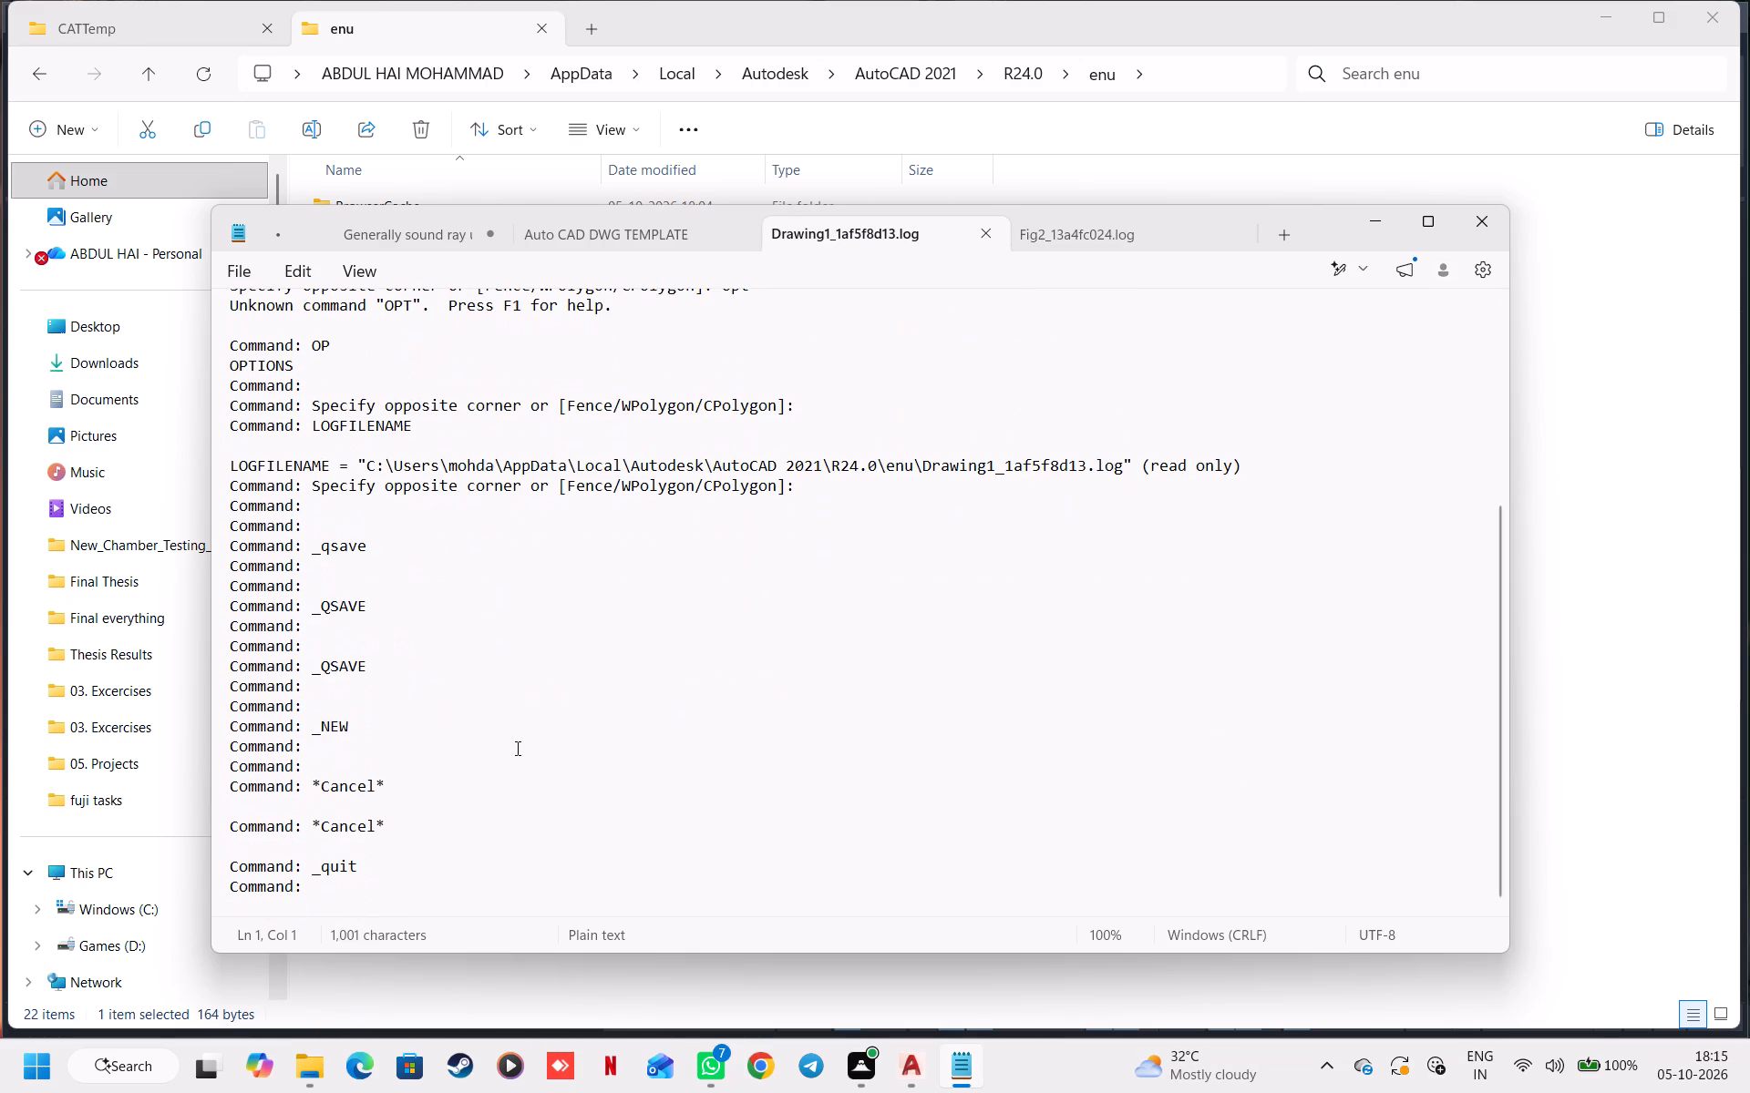
{"action": "scroll", "coordinate": [516, 748], "scroll_direction": "up", "scroll_amount": 7}
{"action": "scroll", "coordinate": [516, 748], "scroll_direction": "down", "scroll_amount": 7}
{"action": "scroll", "coordinate": [516, 748], "scroll_direction": "up", "scroll_amount": 5}
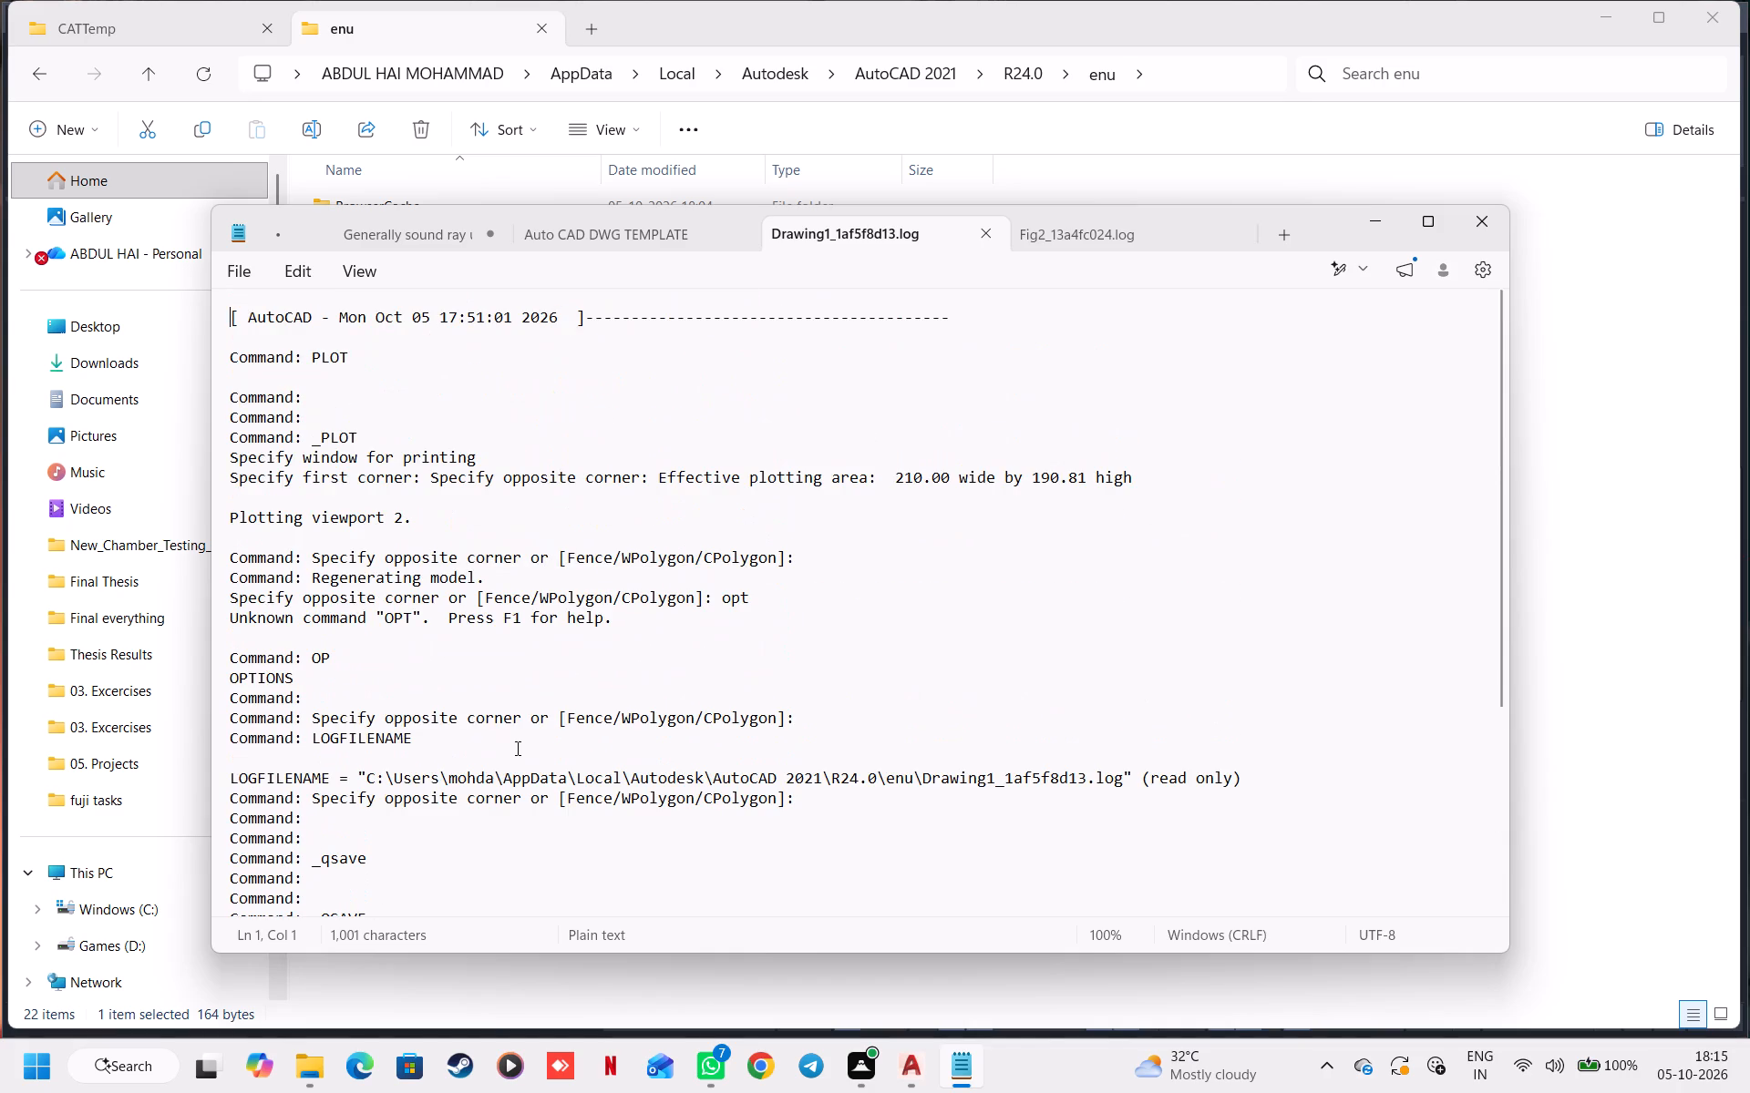
{"action": "scroll", "coordinate": [513, 749], "scroll_direction": "up", "scroll_amount": 3}
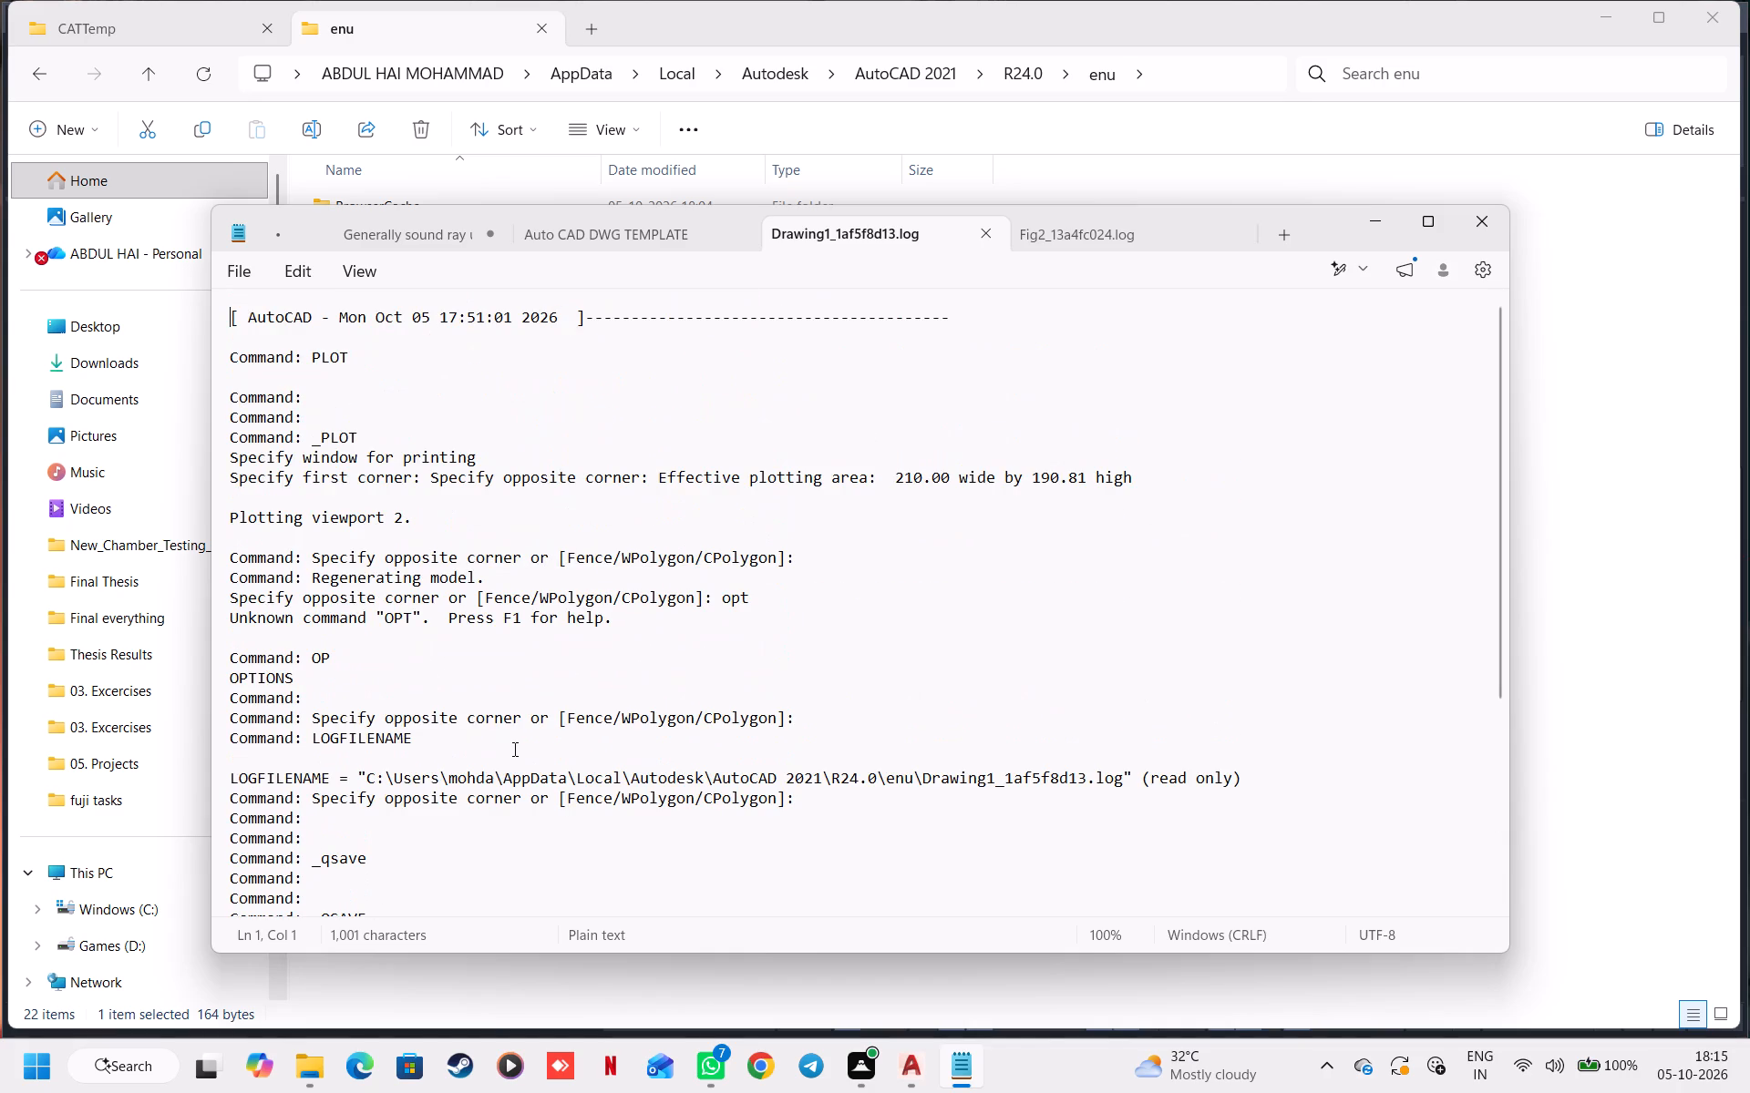
{"action": "scroll", "coordinate": [395, 619], "scroll_direction": "up", "scroll_amount": 5}
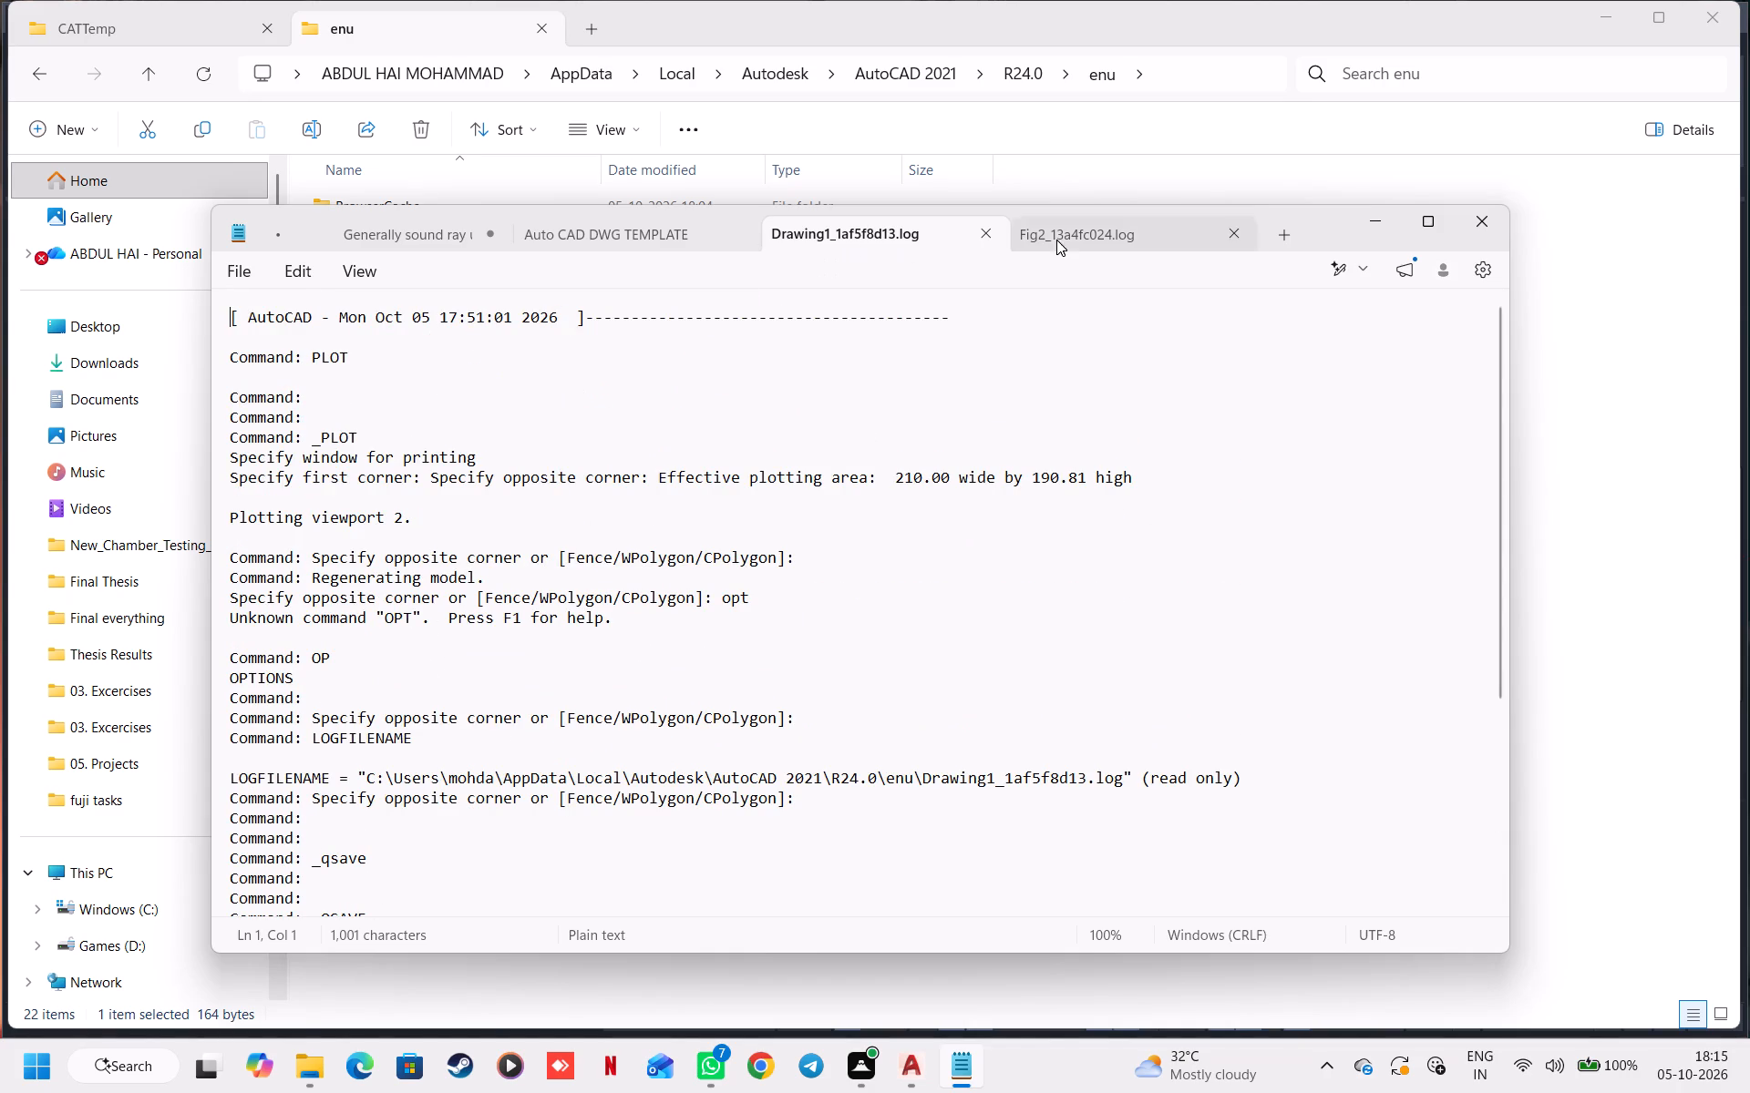
Recheck the contents of the Fig2_13a4fc024 log and close Notepad.
{"action": "left_click", "coordinate": [1059, 238]}
{"action": "scroll", "coordinate": [434, 582], "scroll_direction": "down", "scroll_amount": 5}
{"action": "scroll", "coordinate": [414, 543], "scroll_direction": "up", "scroll_amount": 5}
{"action": "scroll", "coordinate": [406, 516], "scroll_direction": "down", "scroll_amount": 5}
{"action": "scroll", "coordinate": [404, 512], "scroll_direction": "up", "scroll_amount": 2}
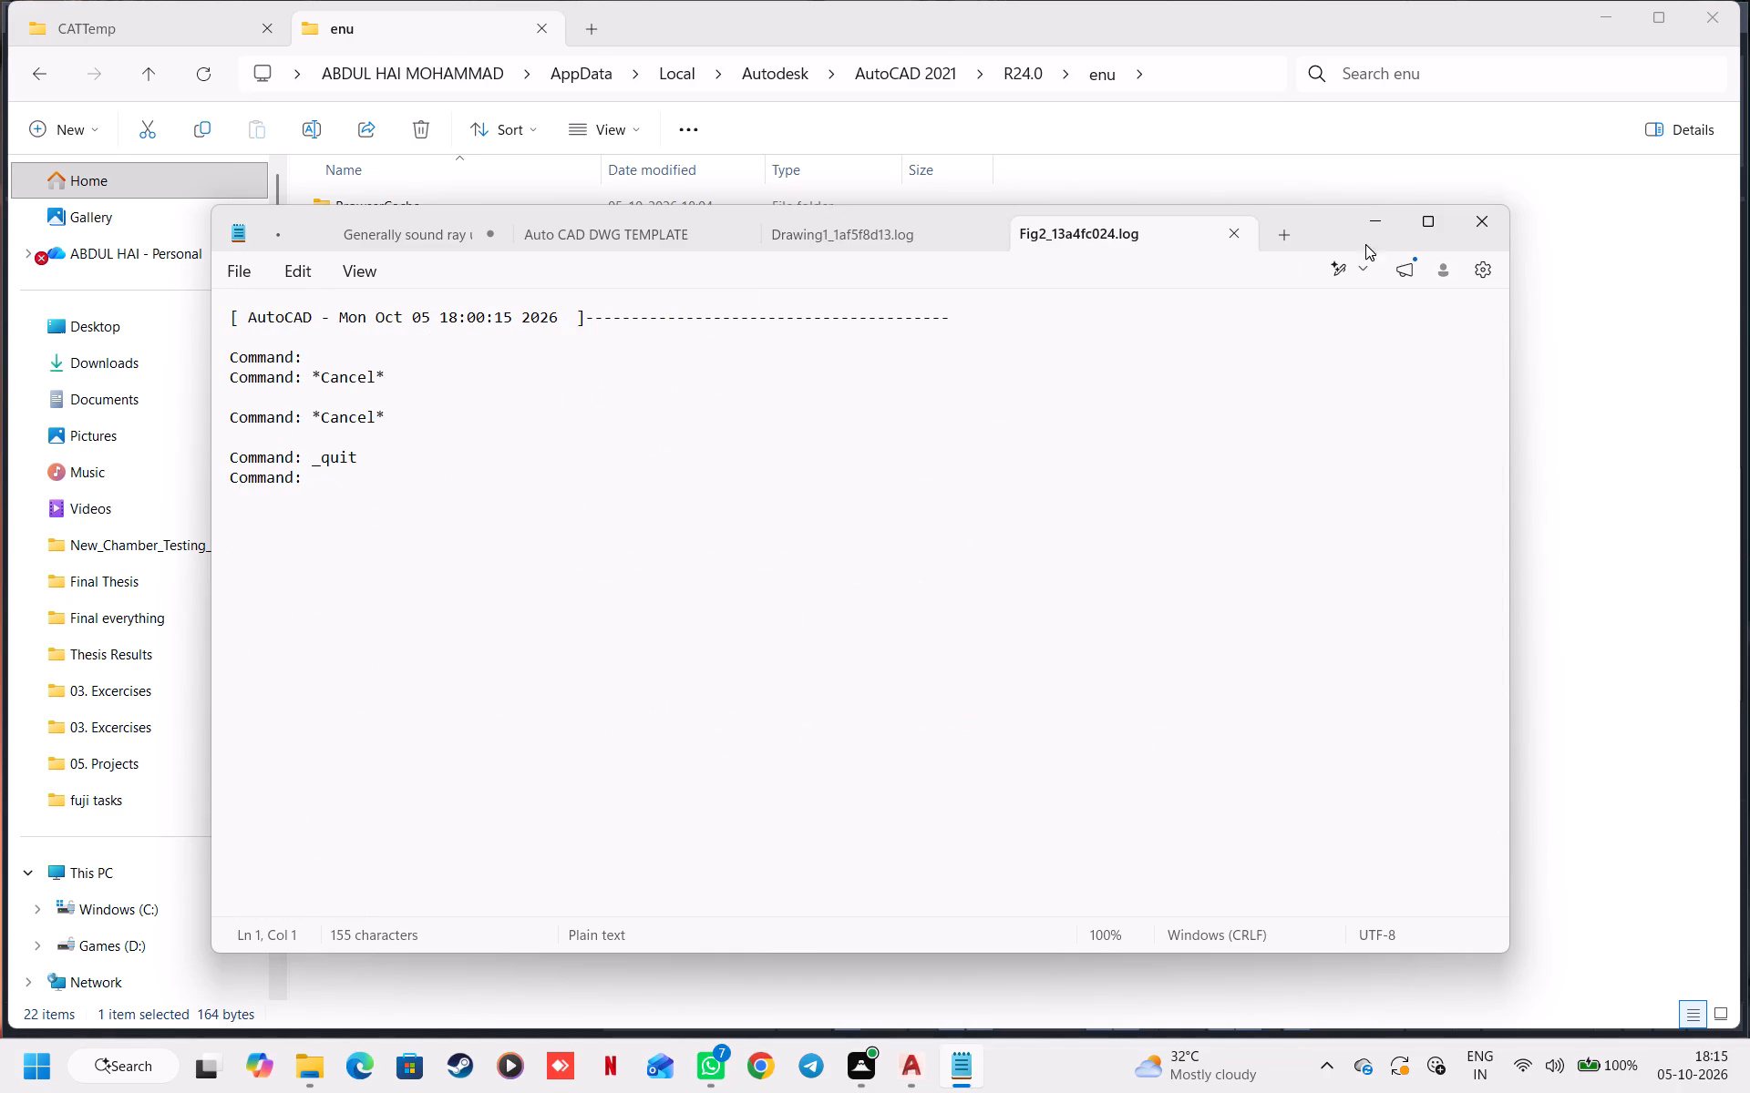
{"action": "left_click", "coordinate": [1491, 220]}
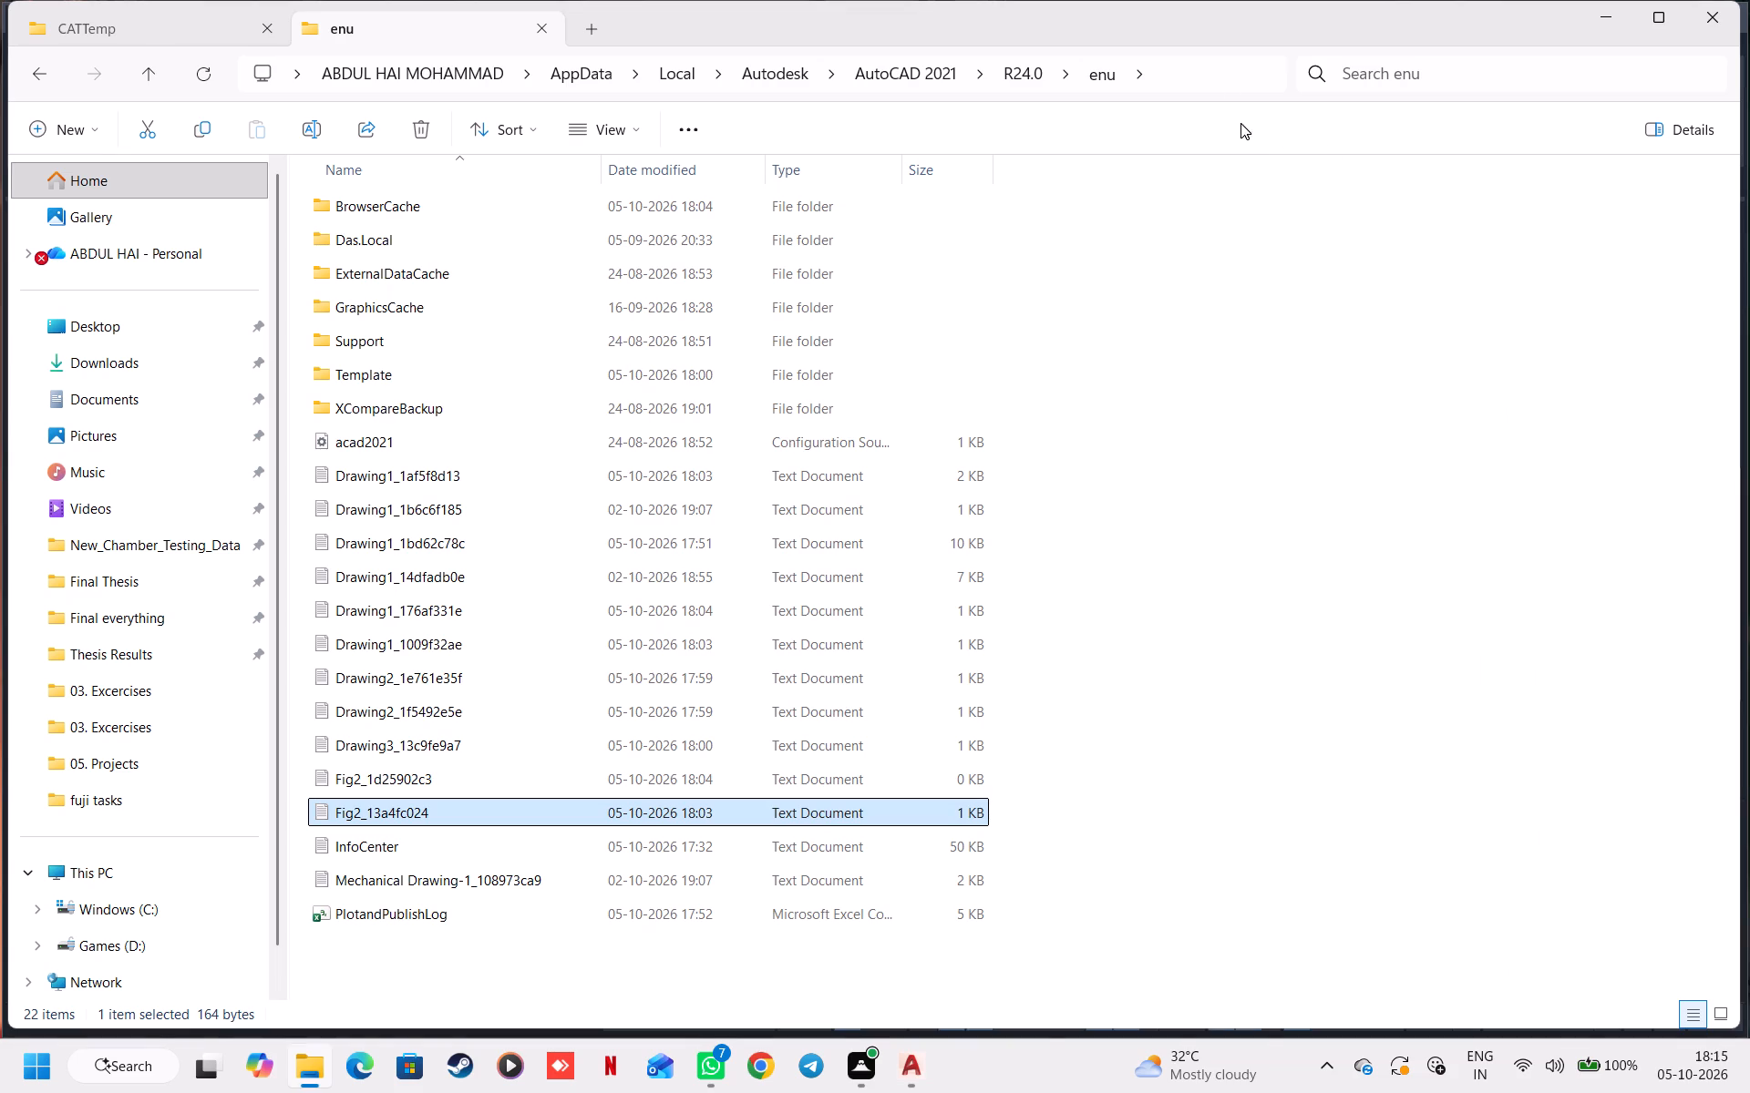
Replace the folder address in File Explorer with the copied AutoCAD enu log folder path and go to it.
{"action": "left_click", "coordinate": [1222, 71]}
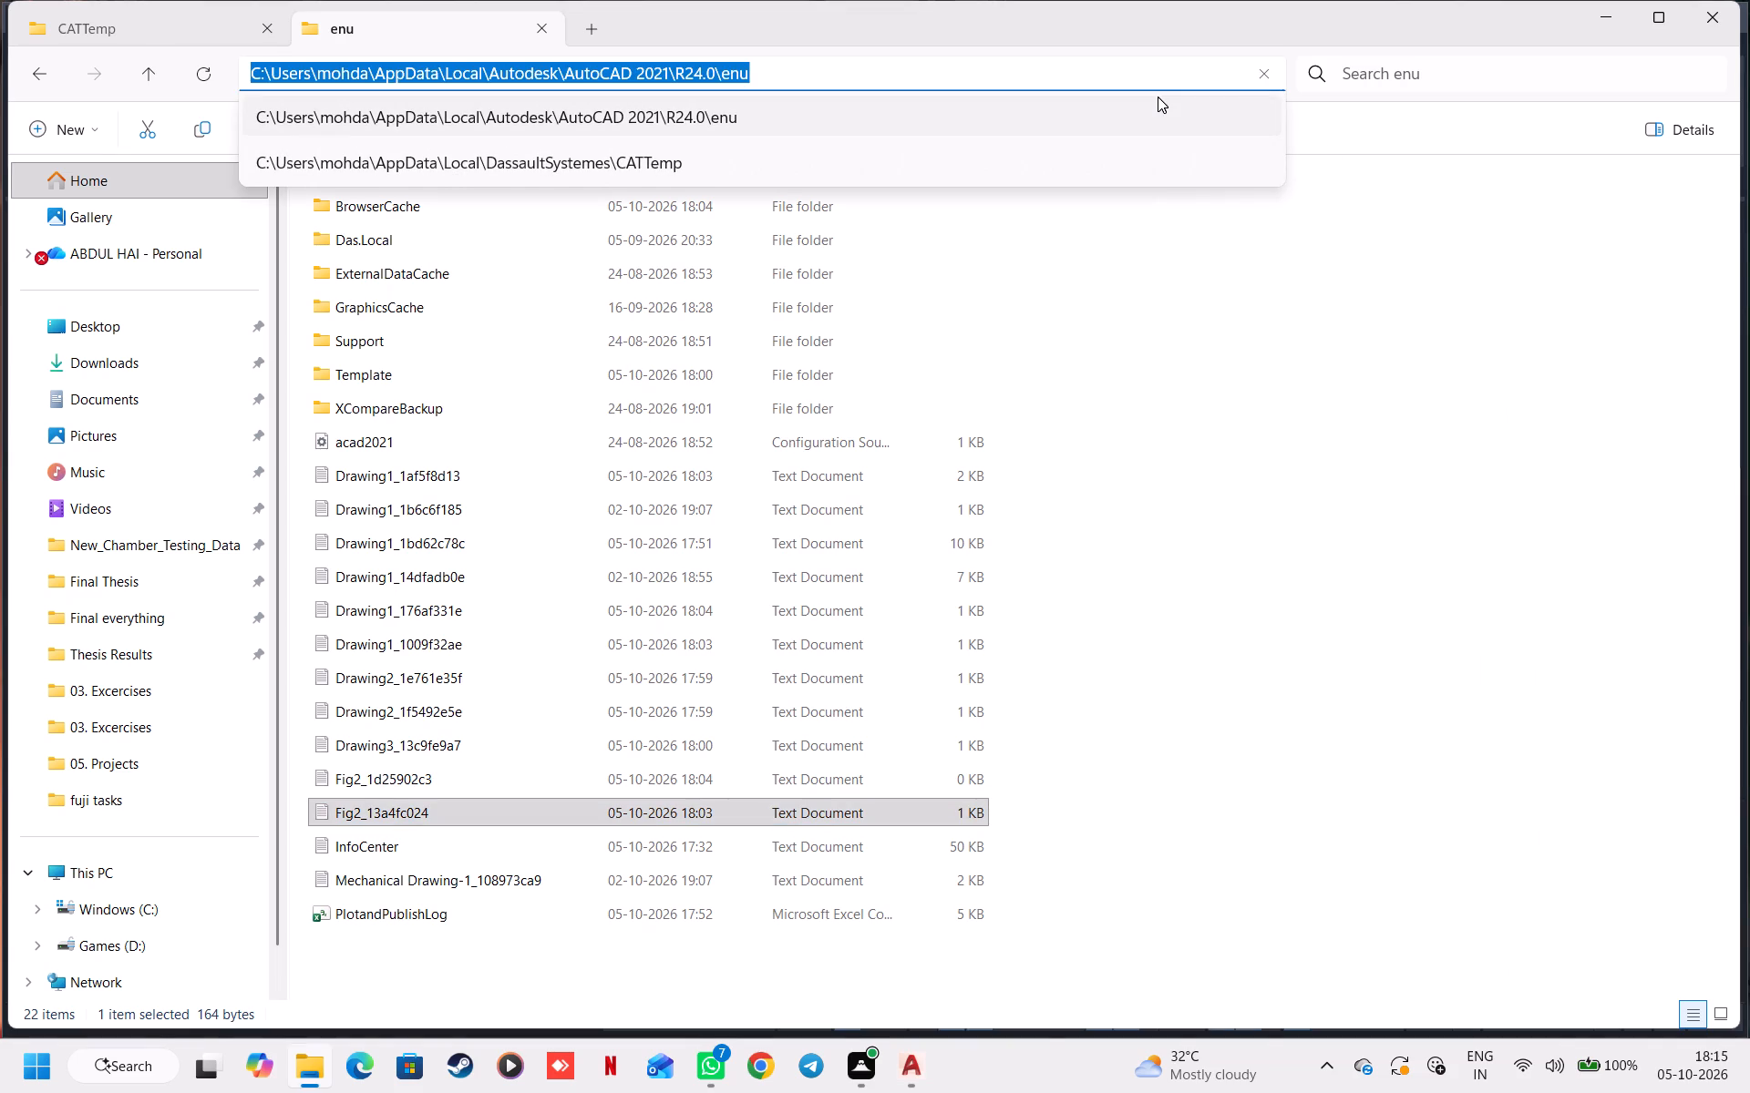
{"action": "key", "text": "ctrl+v"}
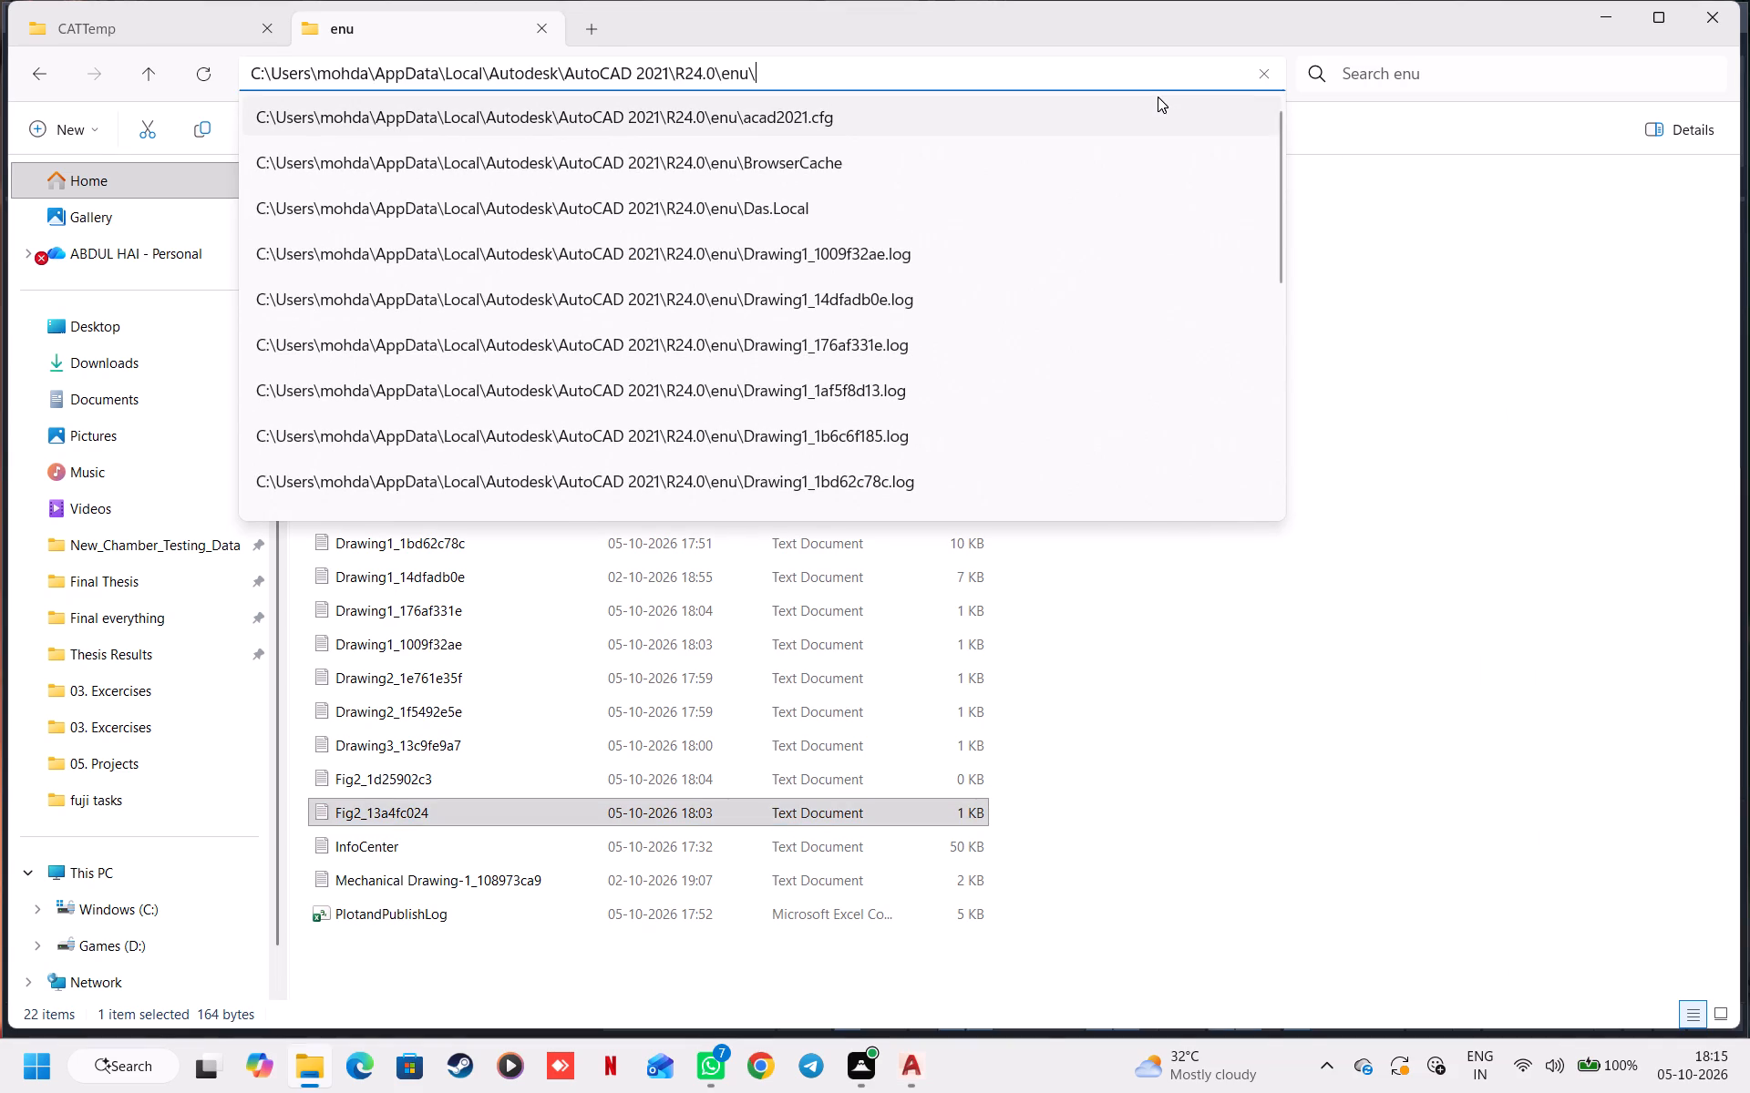
{"action": "key", "text": "Return"}
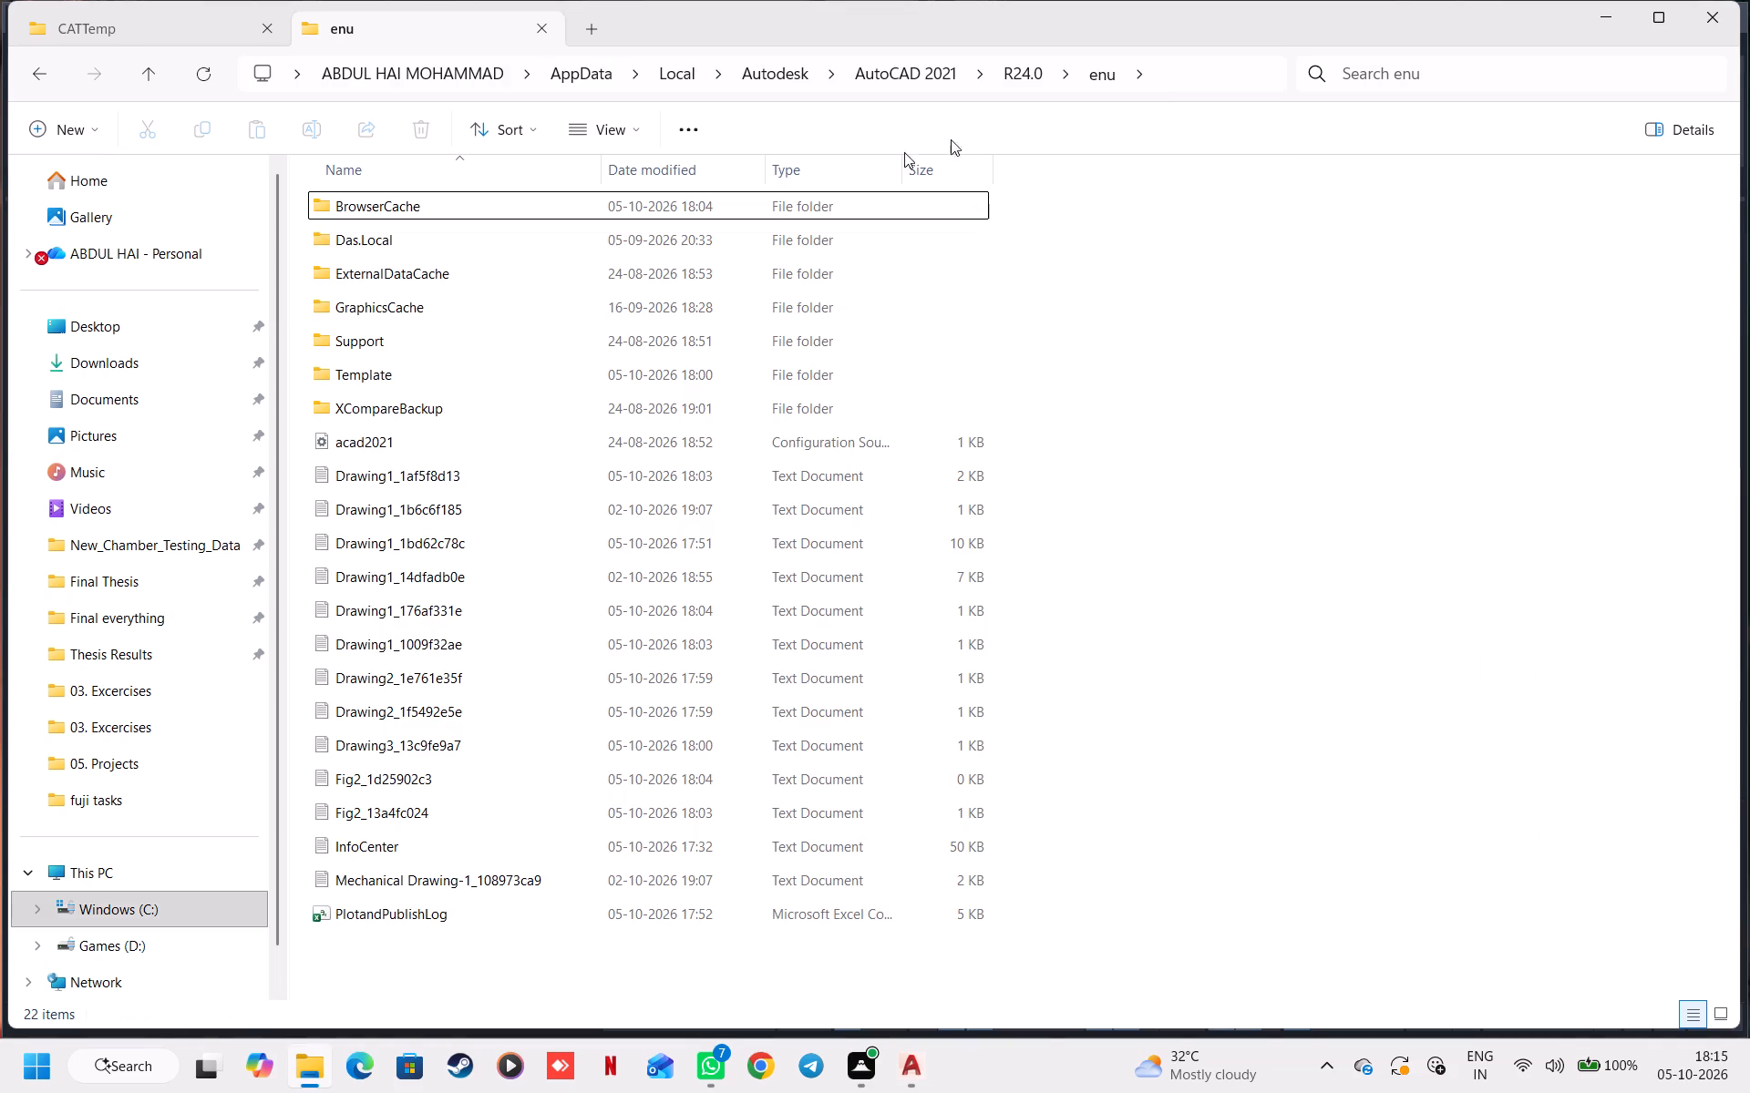
Open the Fig2_1d25902c3 log file, review its command history down to the last entry, and close Notepad.
{"action": "double_click", "coordinate": [479, 783]}
{"action": "scroll", "coordinate": [637, 526], "scroll_direction": "down", "scroll_amount": 7}
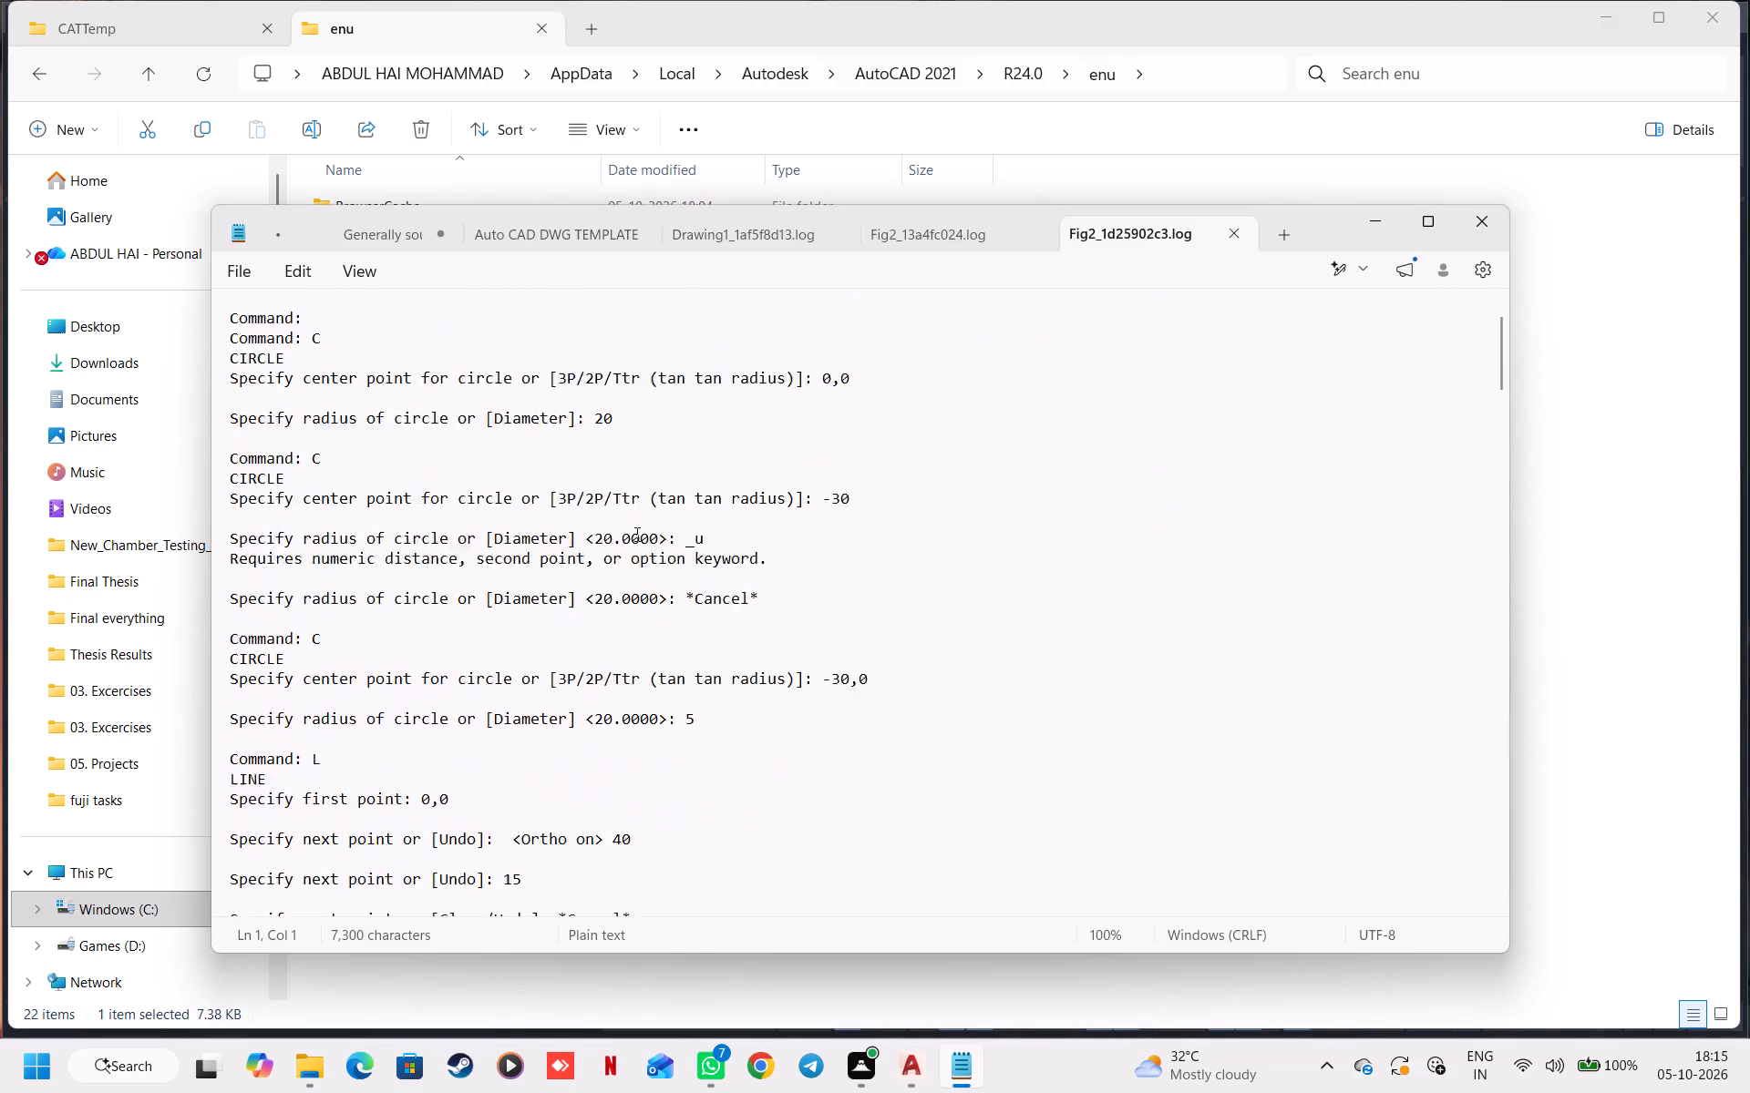
{"action": "scroll", "coordinate": [635, 534], "scroll_direction": "down", "scroll_amount": 15}
{"action": "scroll", "coordinate": [635, 534], "scroll_direction": "down", "scroll_amount": 16}
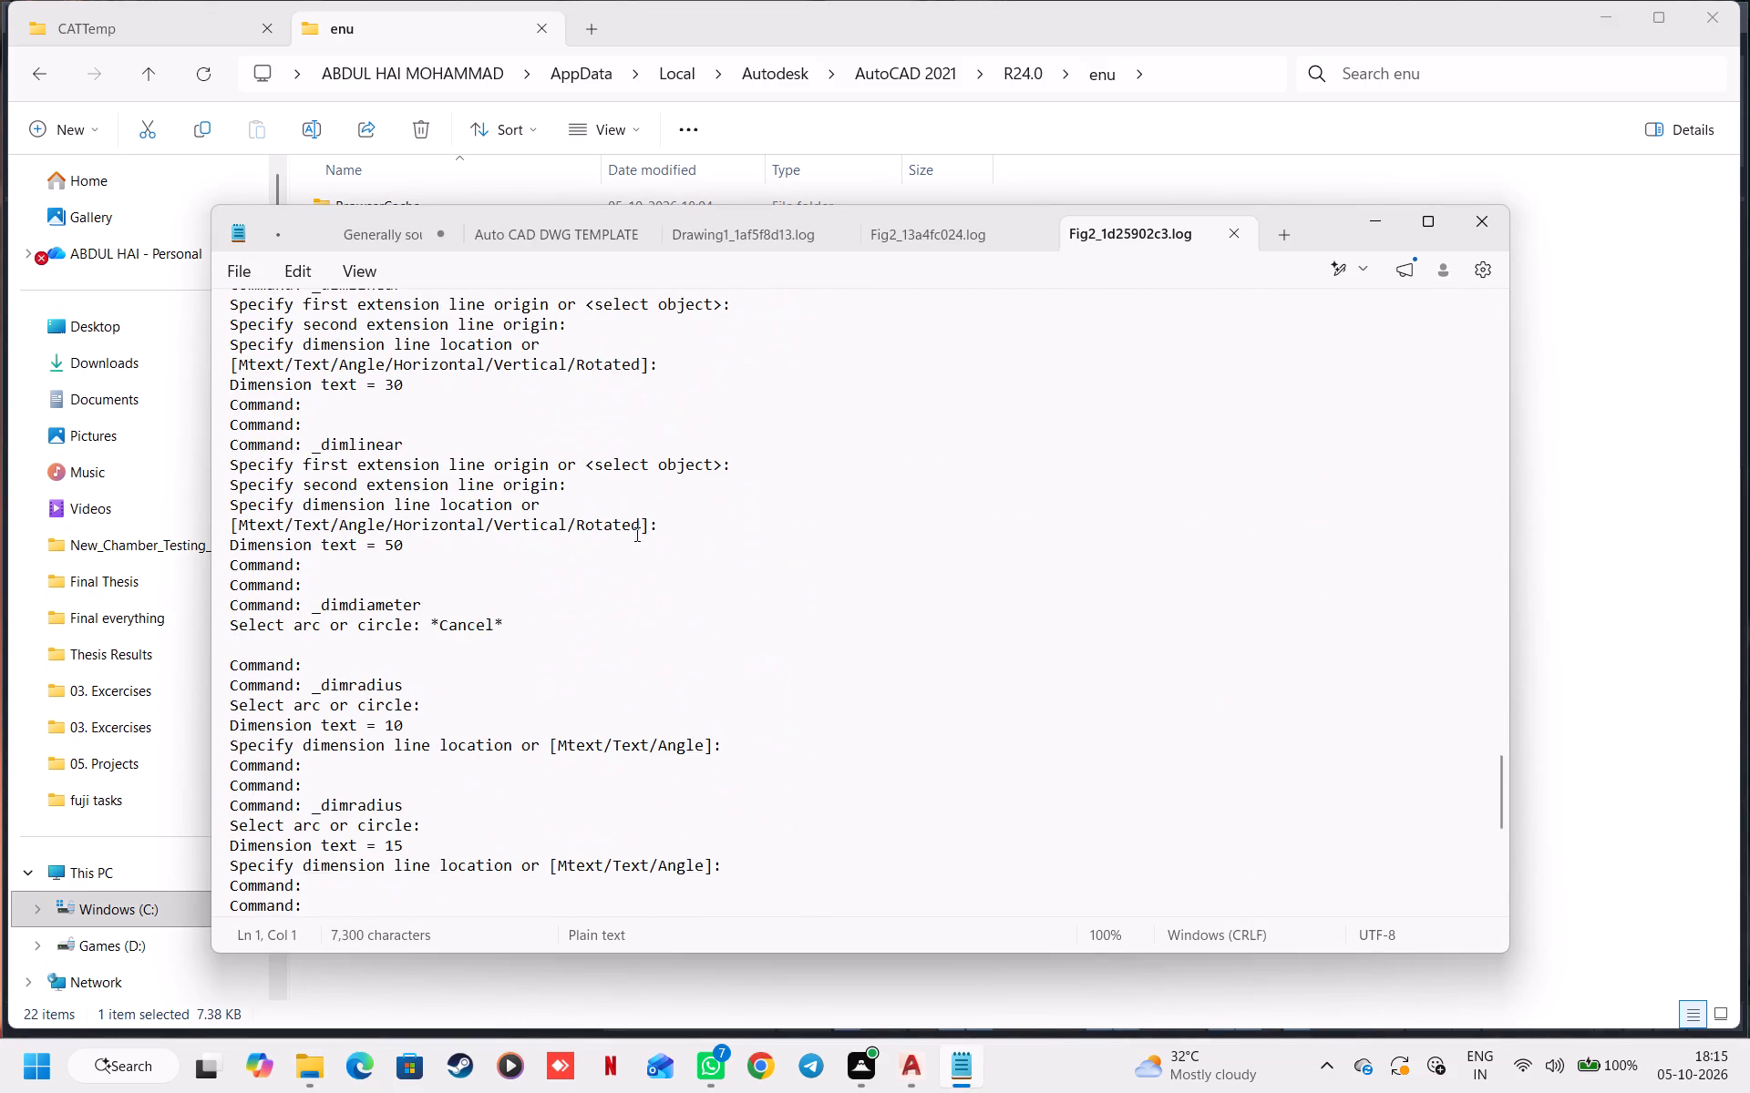
{"action": "scroll", "coordinate": [524, 584], "scroll_direction": "down", "scroll_amount": 15}
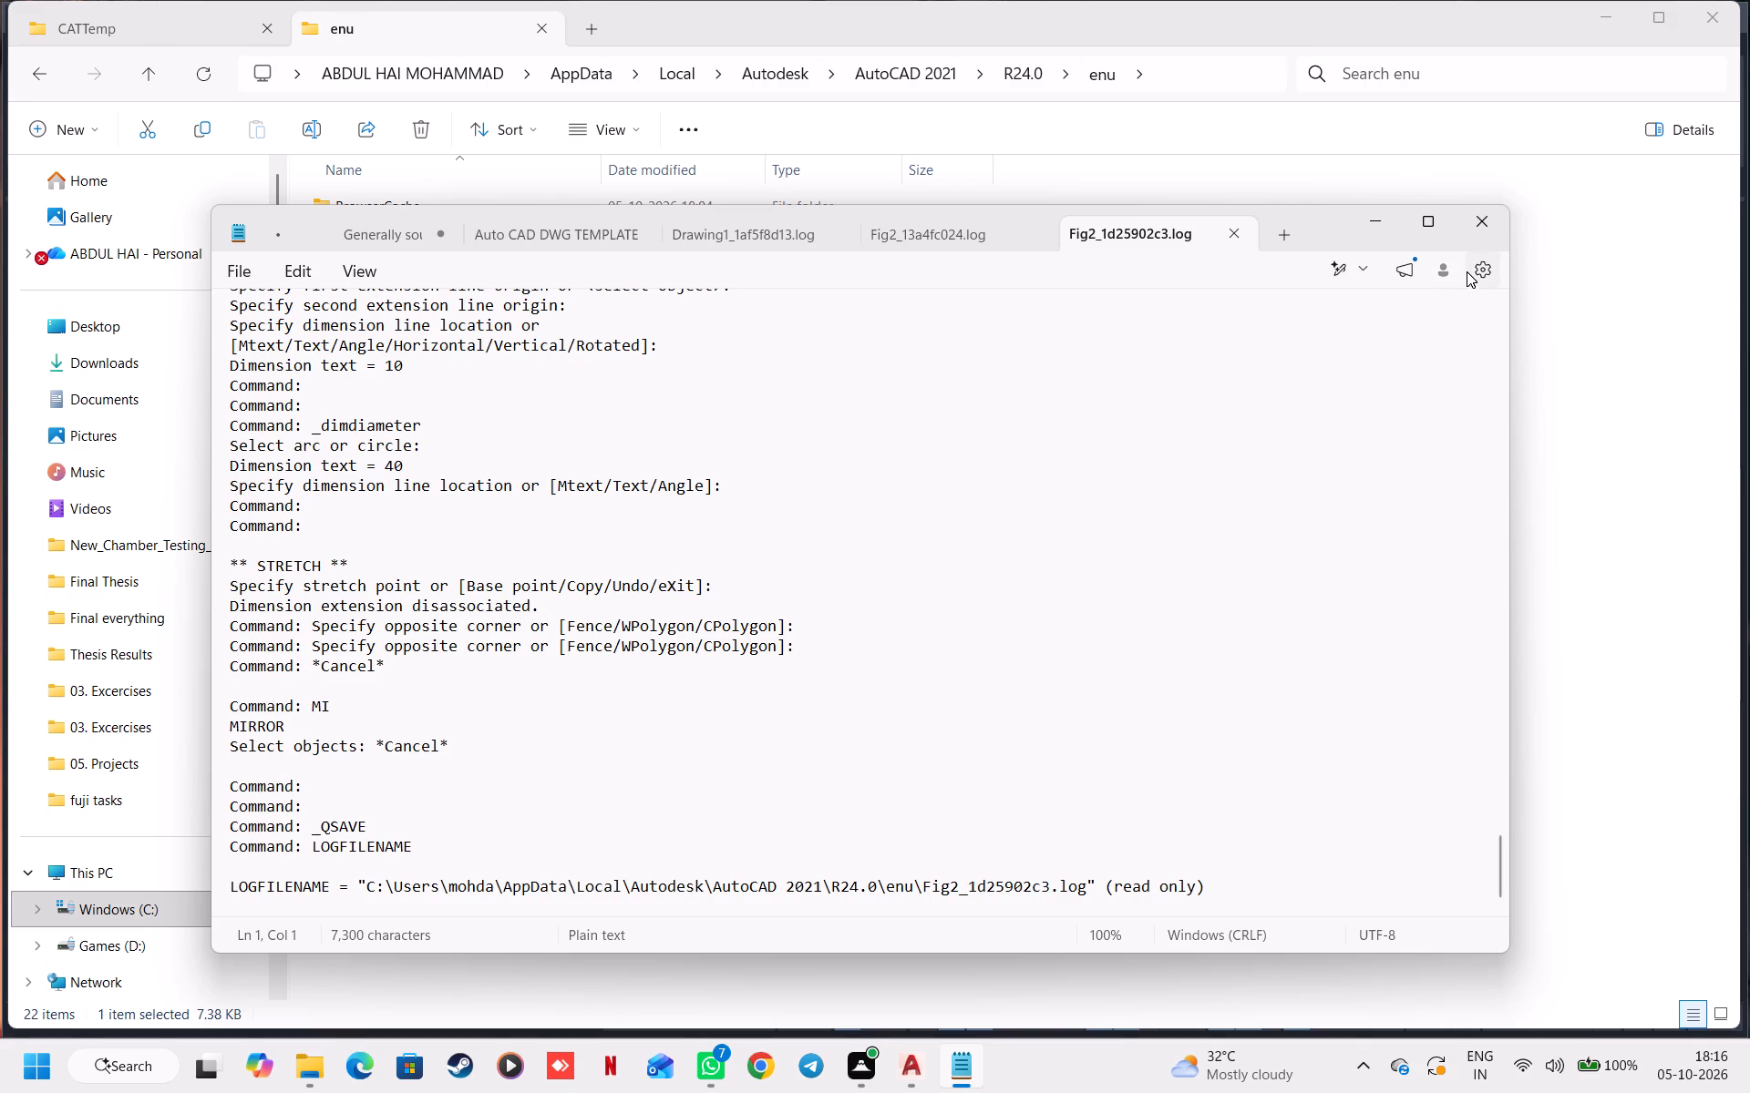
{"action": "left_click", "coordinate": [1494, 231]}
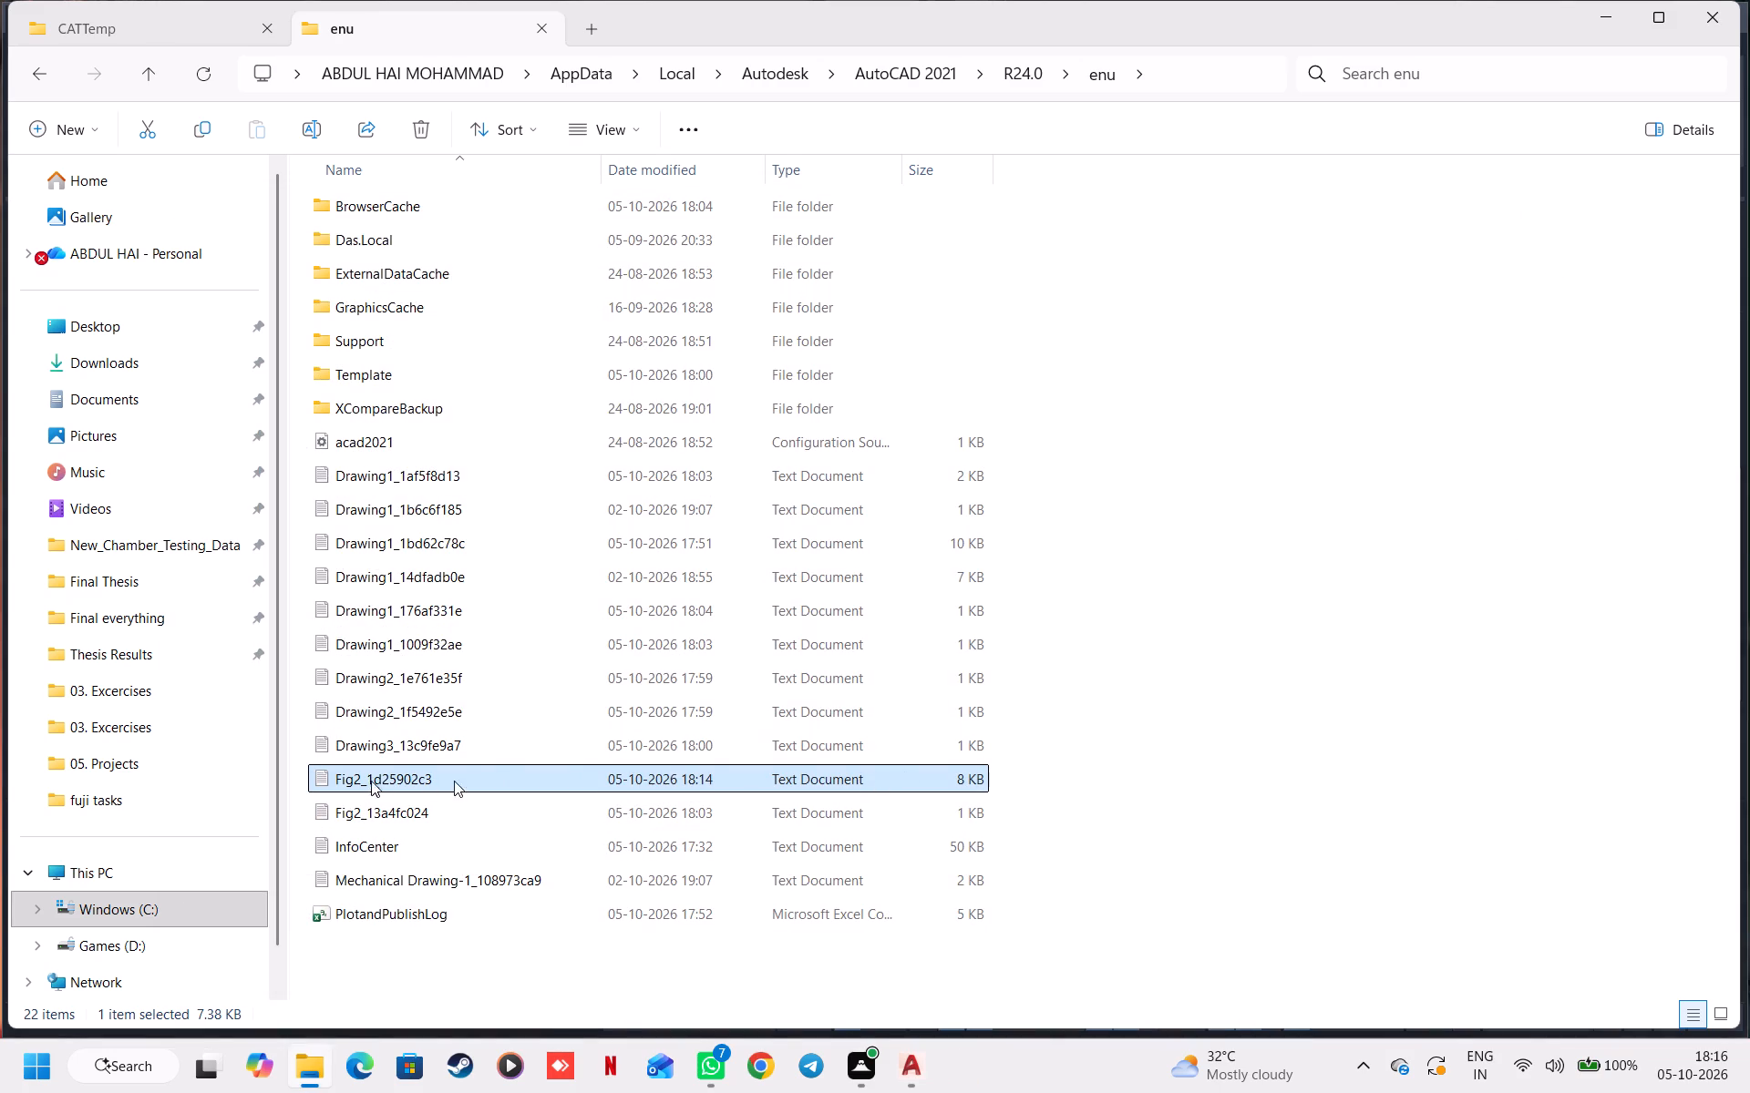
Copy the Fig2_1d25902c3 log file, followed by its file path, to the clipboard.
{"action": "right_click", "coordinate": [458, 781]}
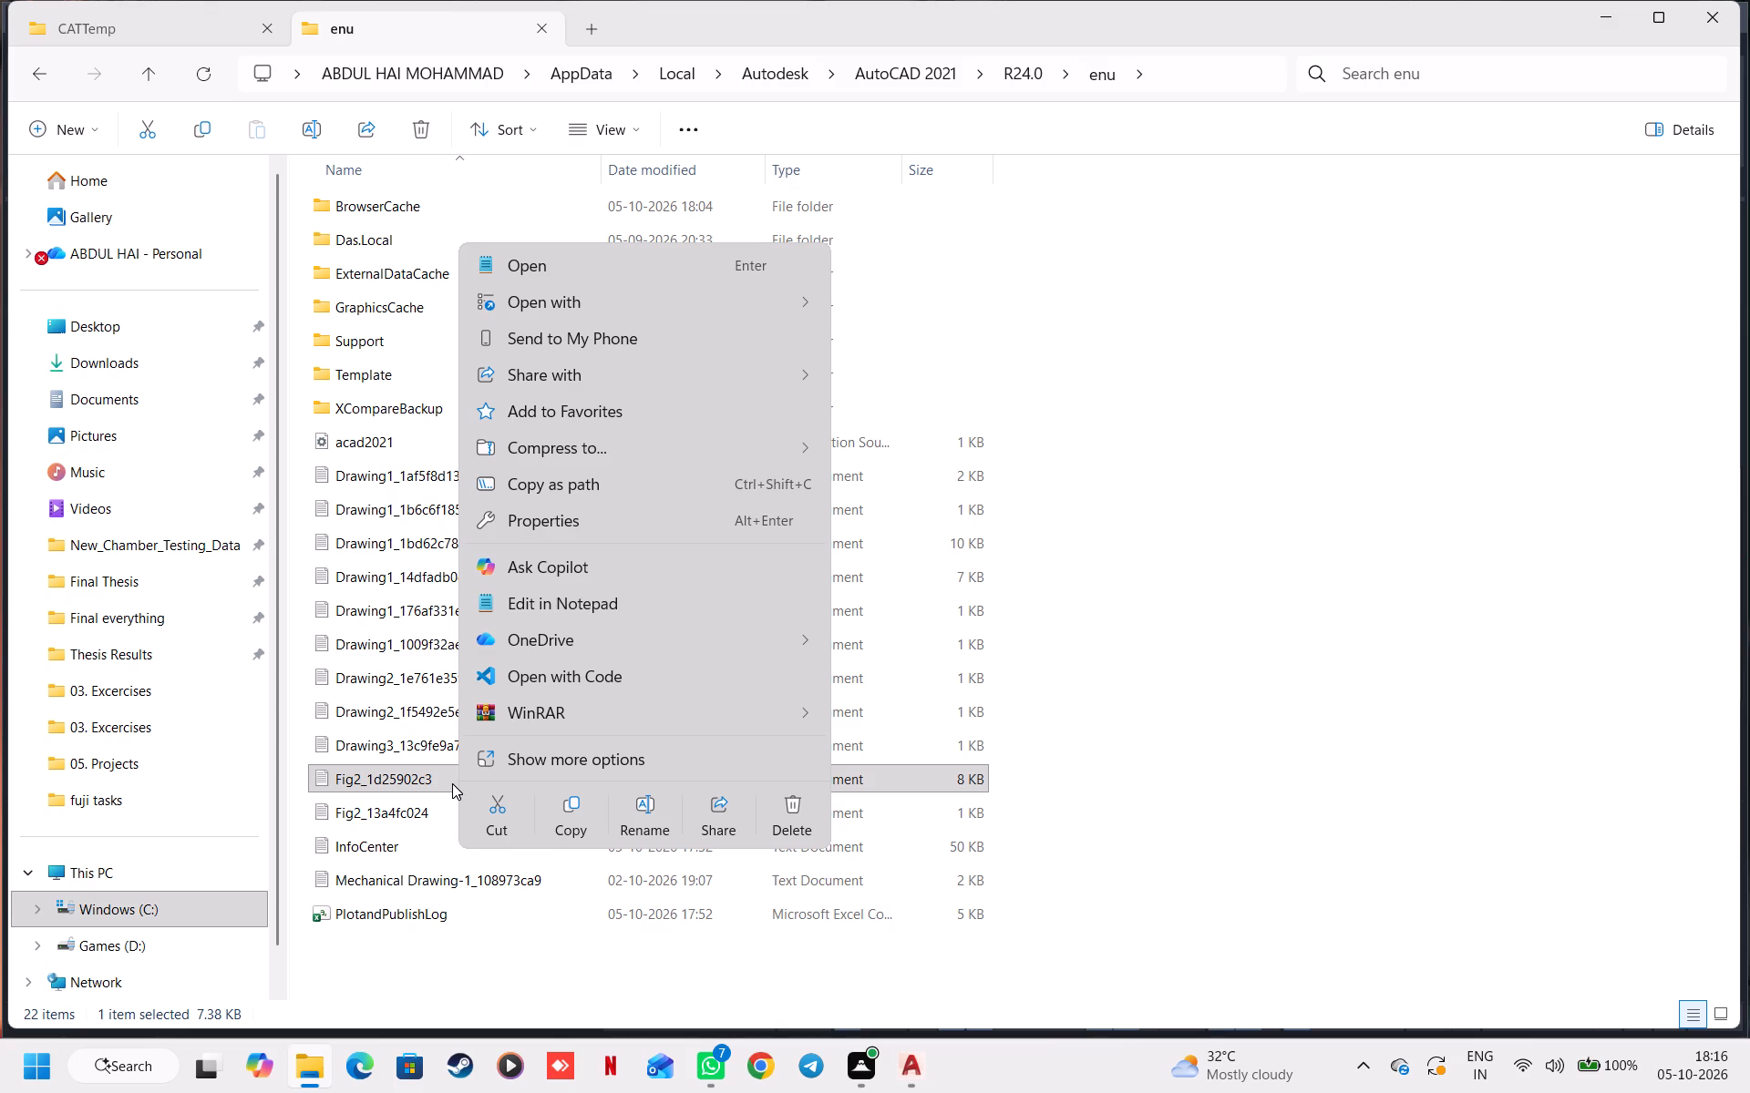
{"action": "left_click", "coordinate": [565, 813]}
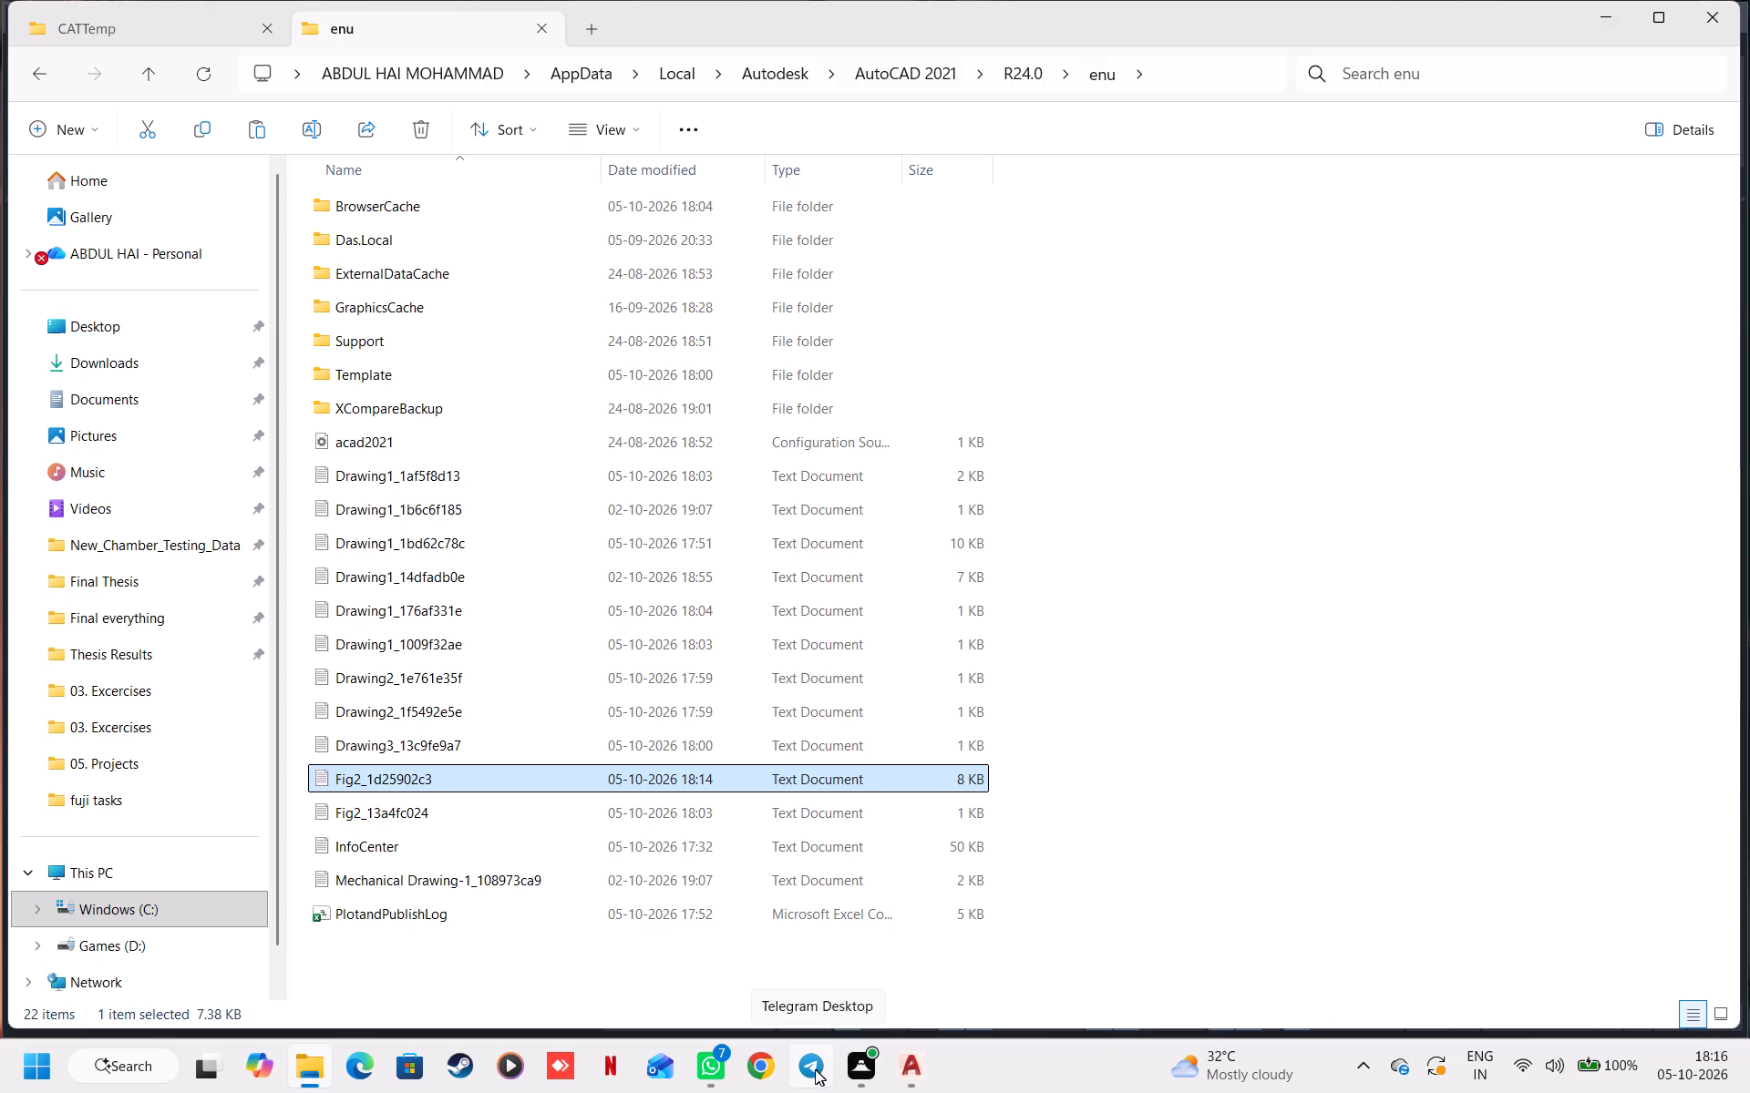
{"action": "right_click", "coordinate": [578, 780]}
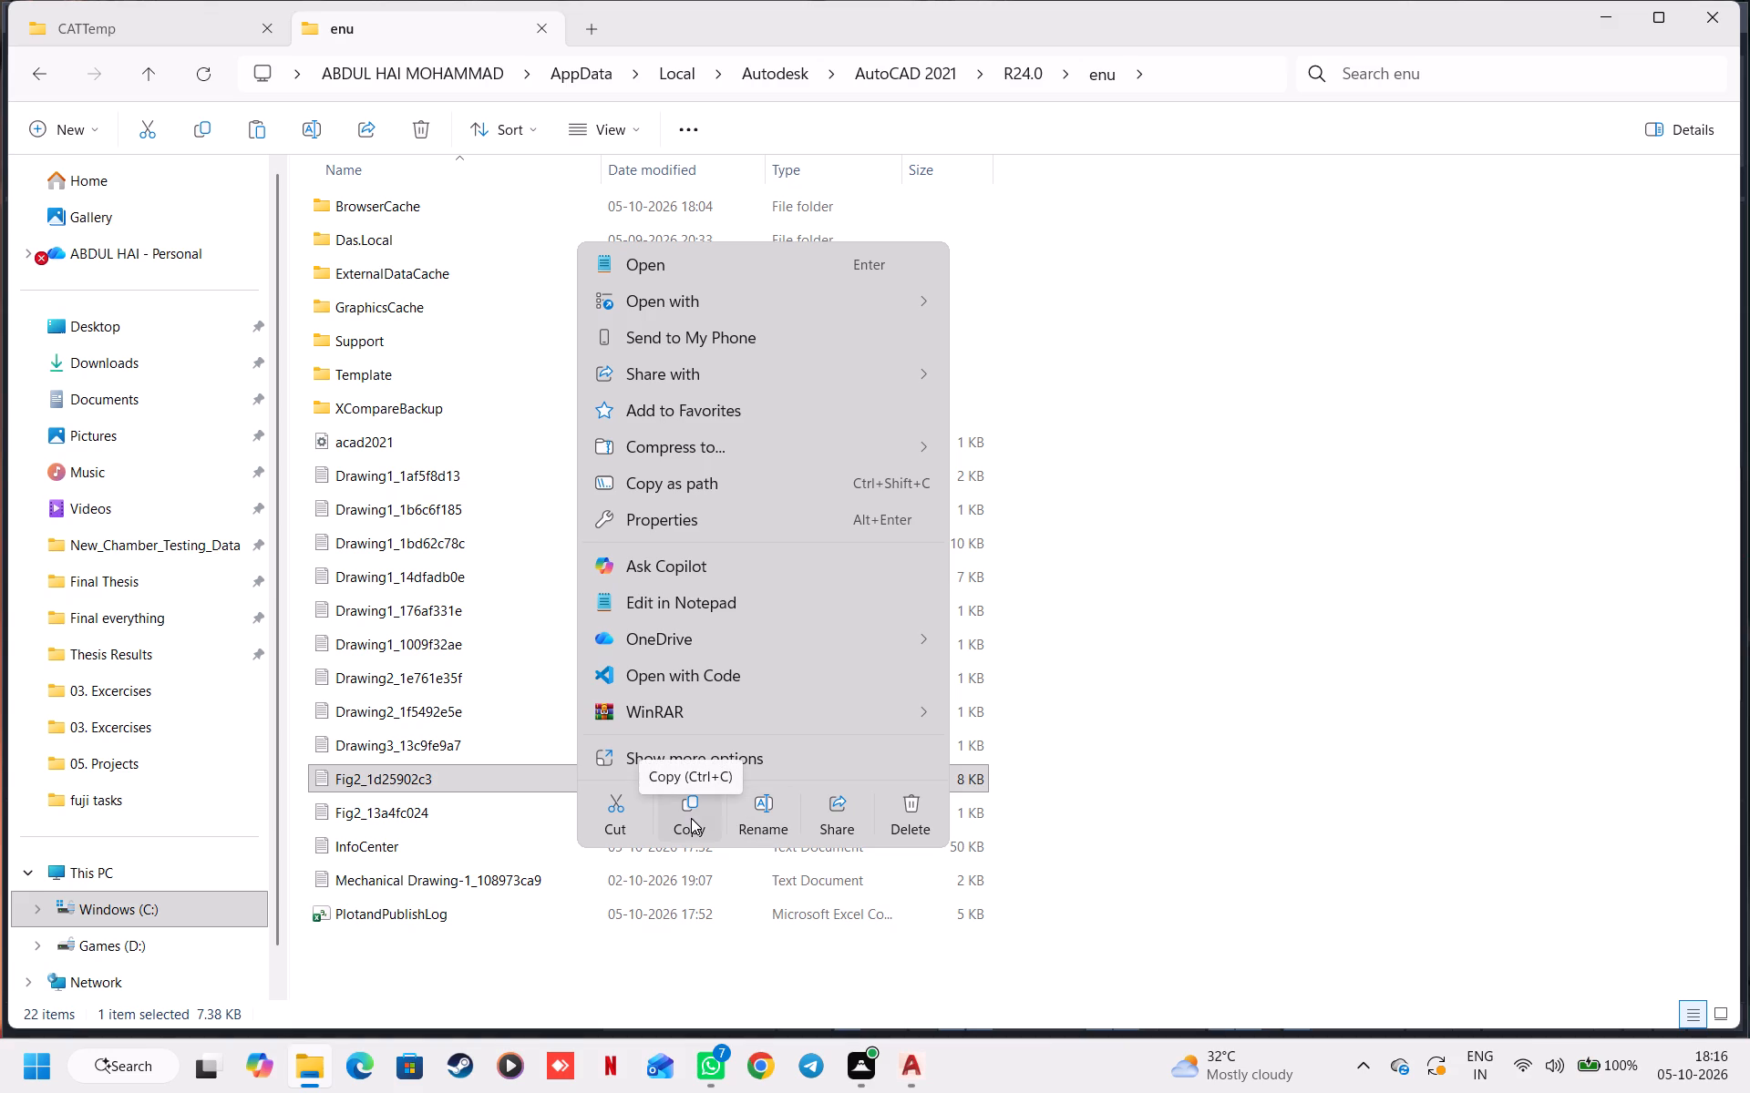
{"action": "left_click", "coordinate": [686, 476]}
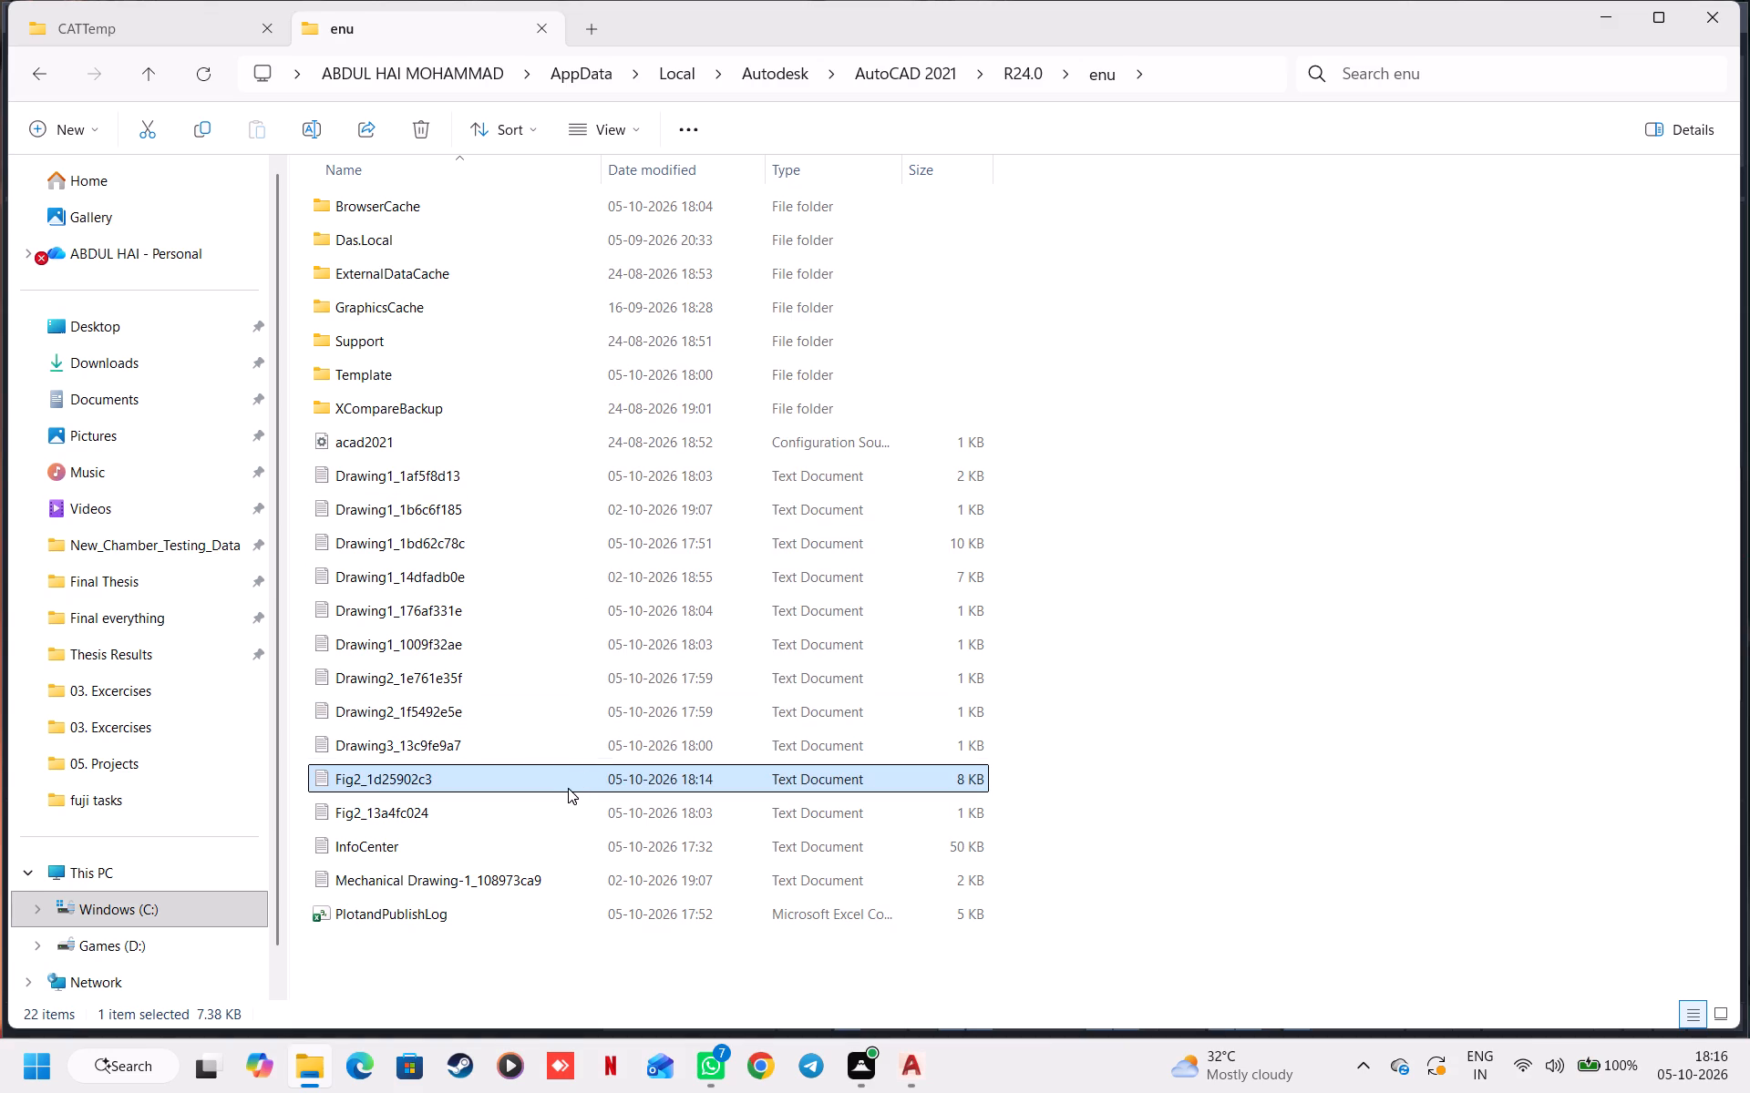
Copy the Fig2_1d25902c3 log file to the clipboard.
{"action": "right_click", "coordinate": [568, 788]}
{"action": "left_click", "coordinate": [684, 812]}
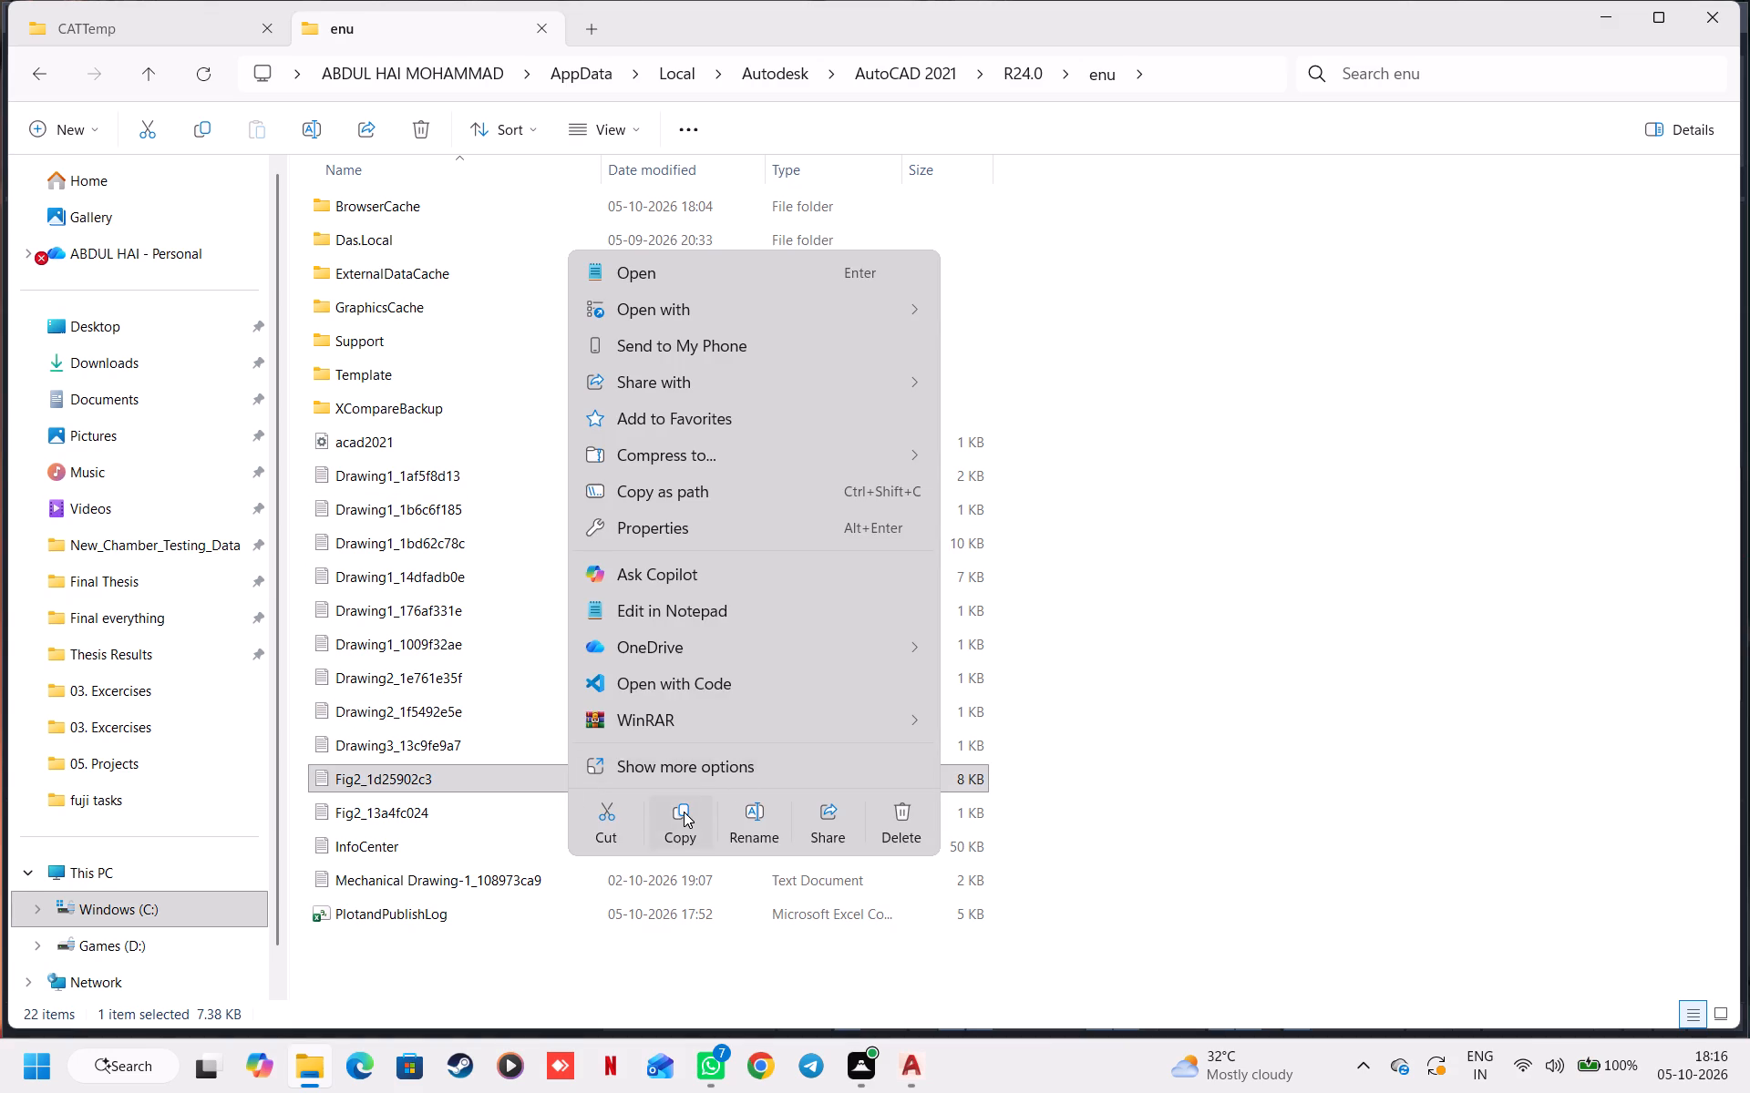